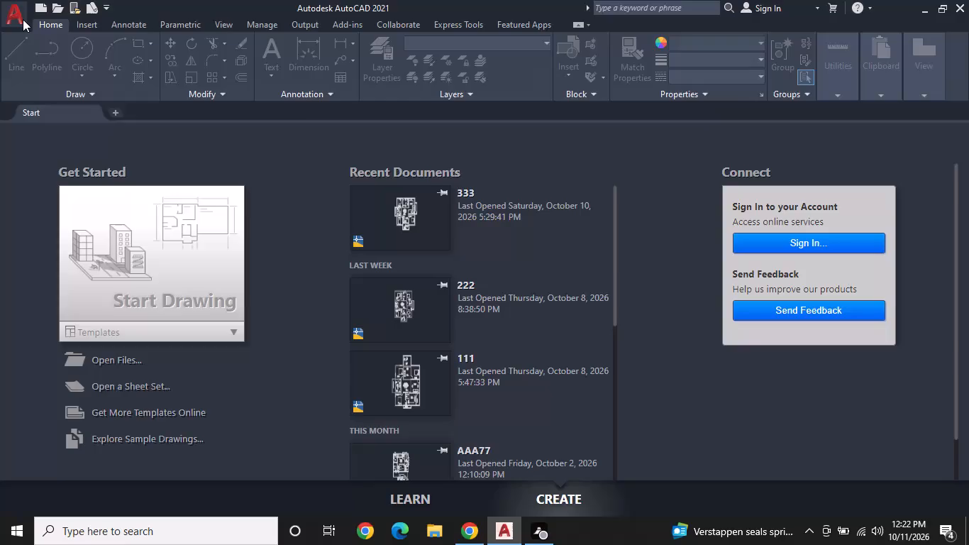
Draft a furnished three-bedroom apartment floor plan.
Create a new drawing from the acad template.
click(22, 19)
click(52, 84)
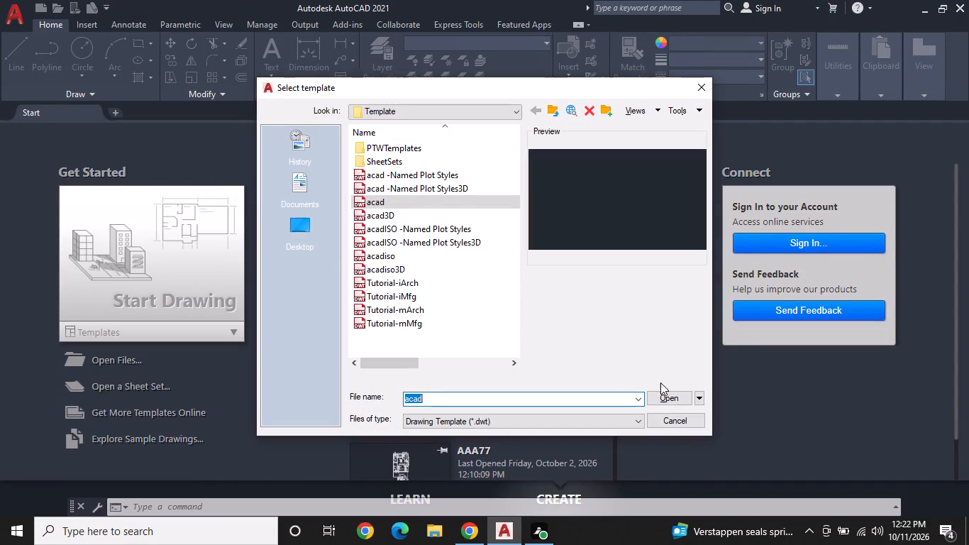
click(676, 399)
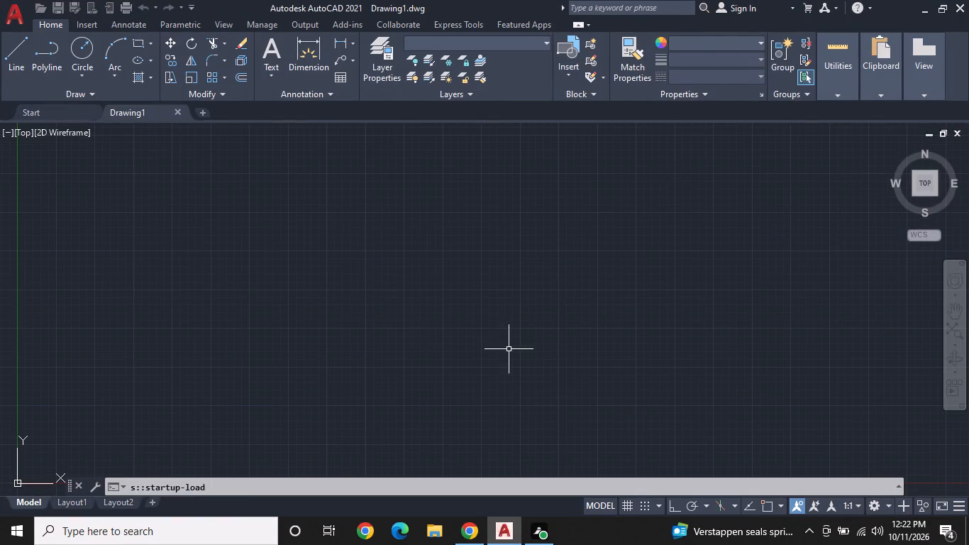
Set the drawing's length units to Engineering with a precision of 0'-0".
text(UN)
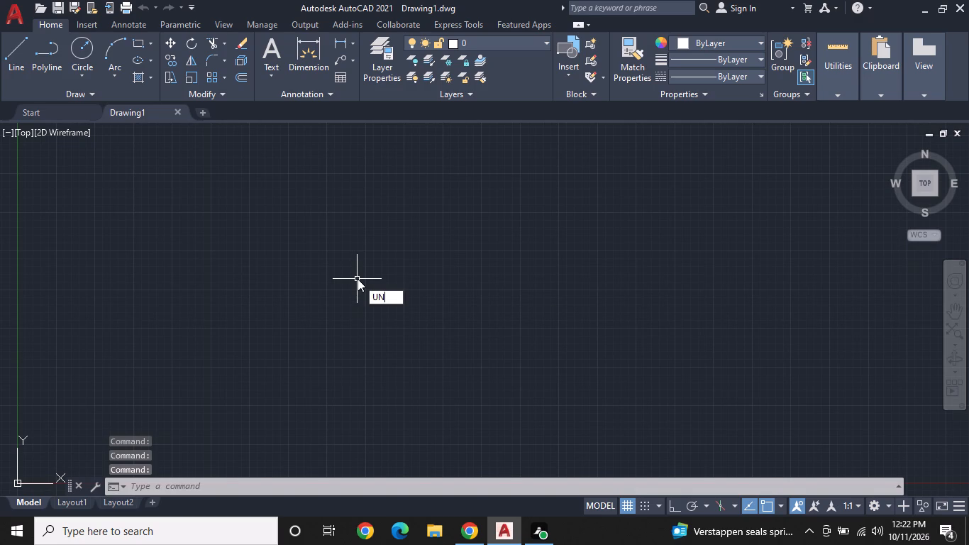
key(space)
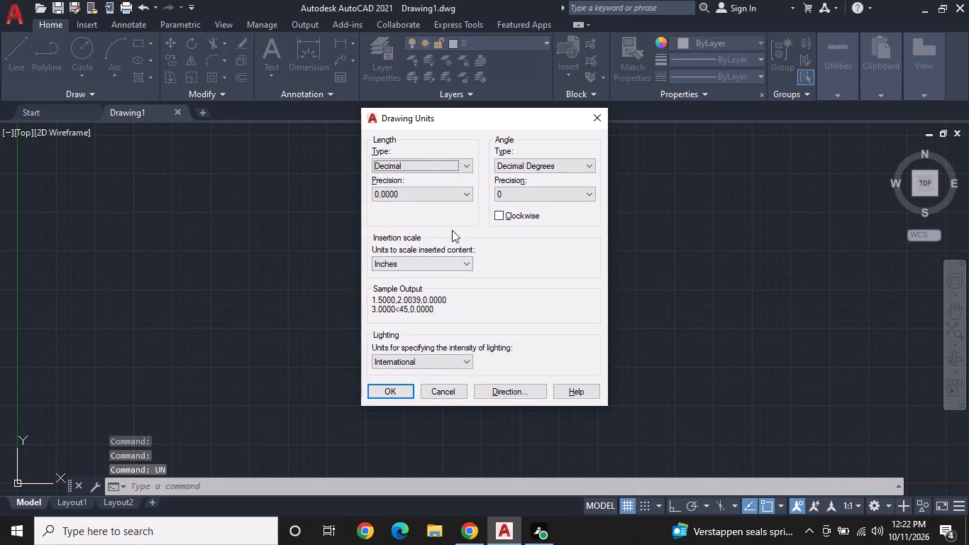
click(465, 164)
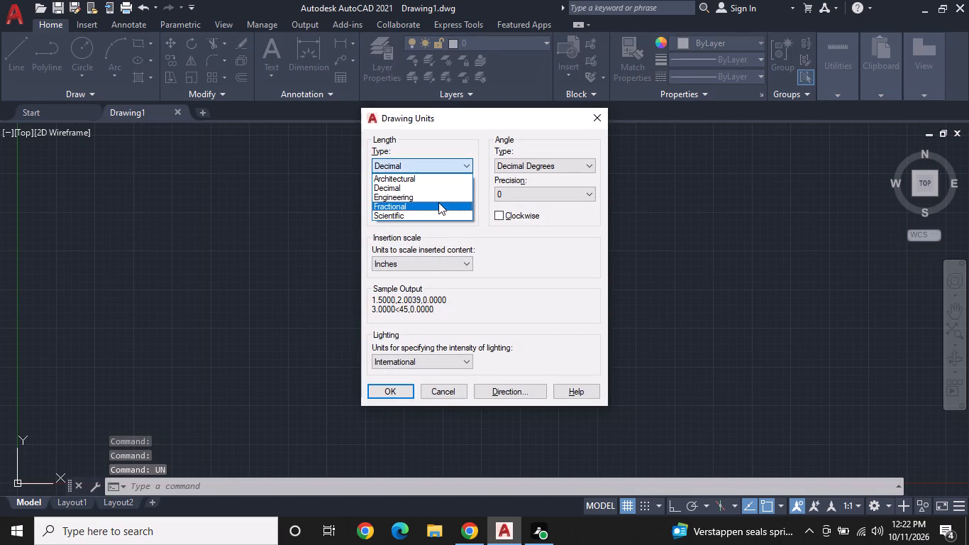
click(438, 200)
click(438, 196)
click(431, 210)
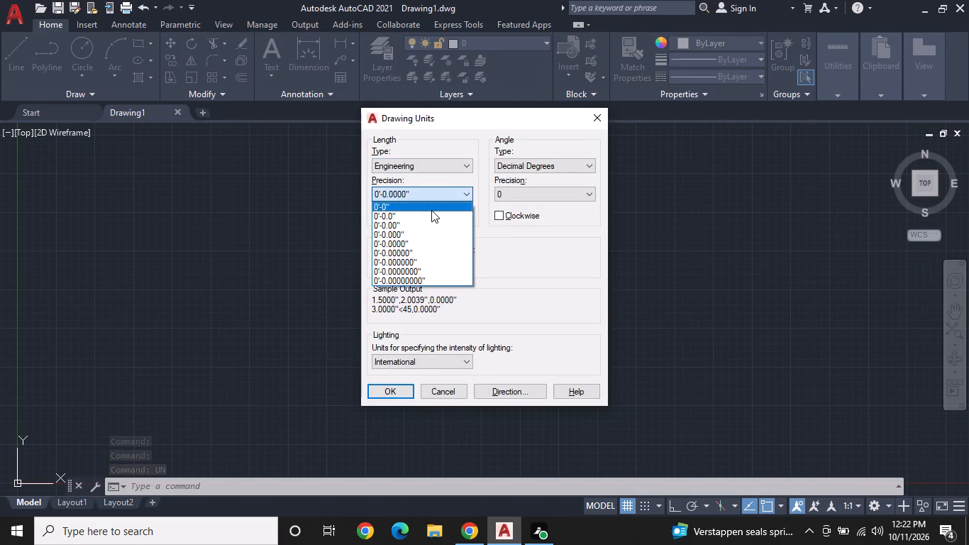
click(376, 392)
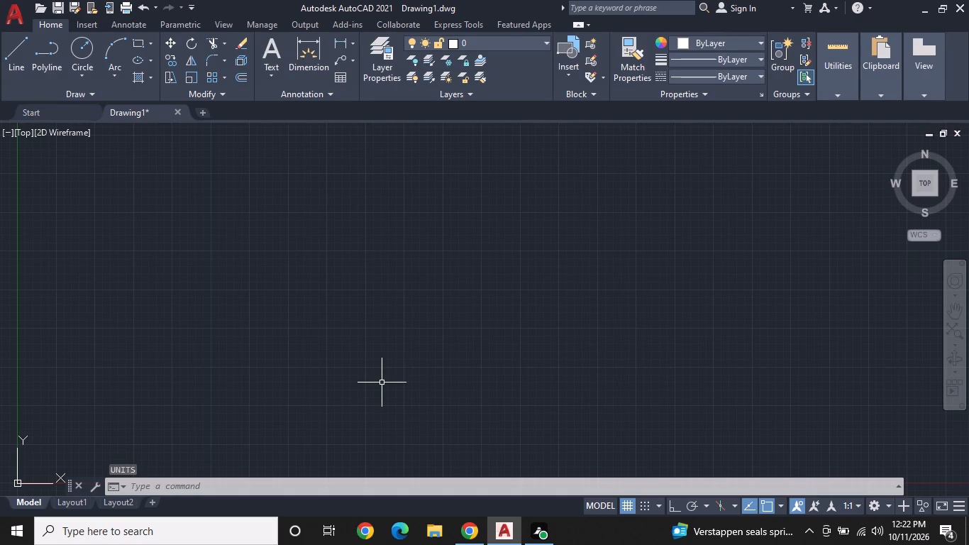
Modify the Standard dimension style's primary units to Engineering format with 0'-0" precision.
text(D)
key(space)
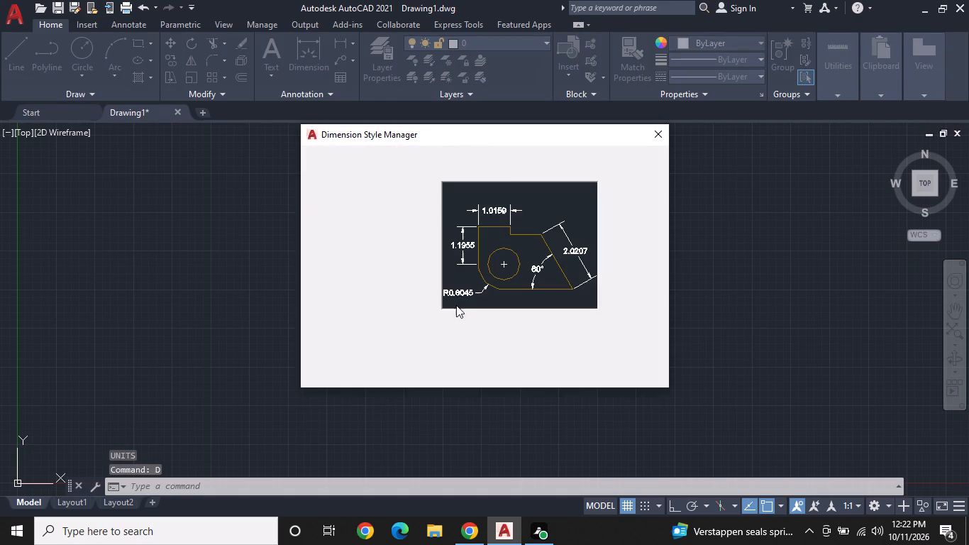
click(633, 230)
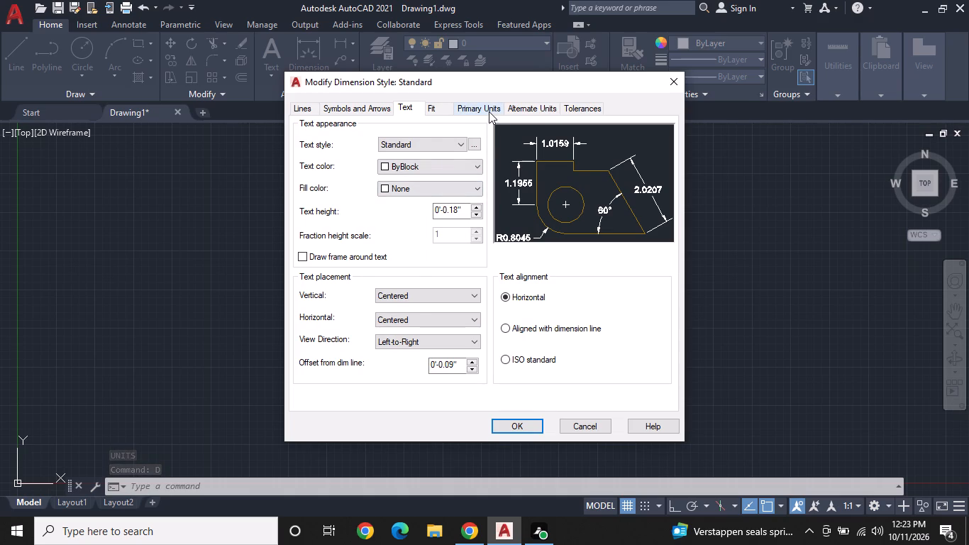
click(489, 111)
click(459, 138)
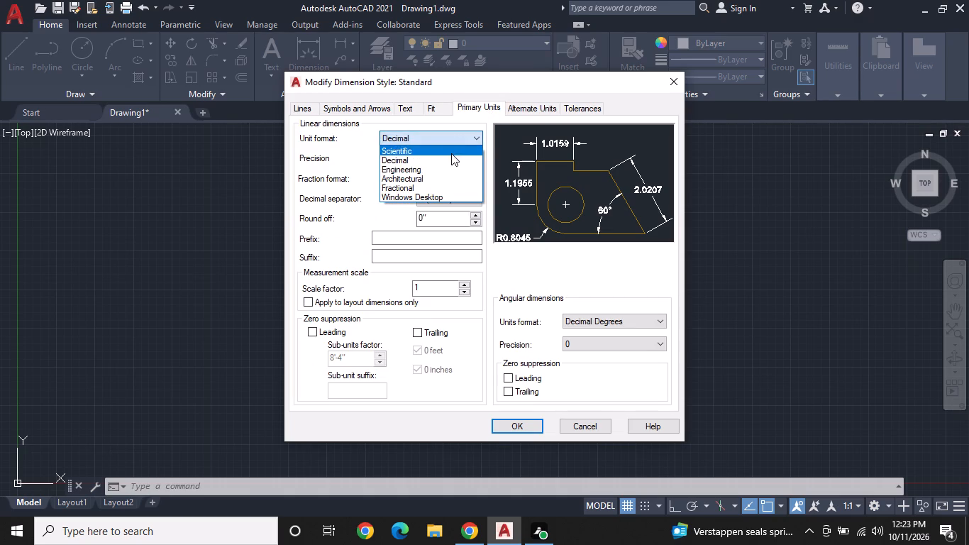
click(451, 168)
click(453, 159)
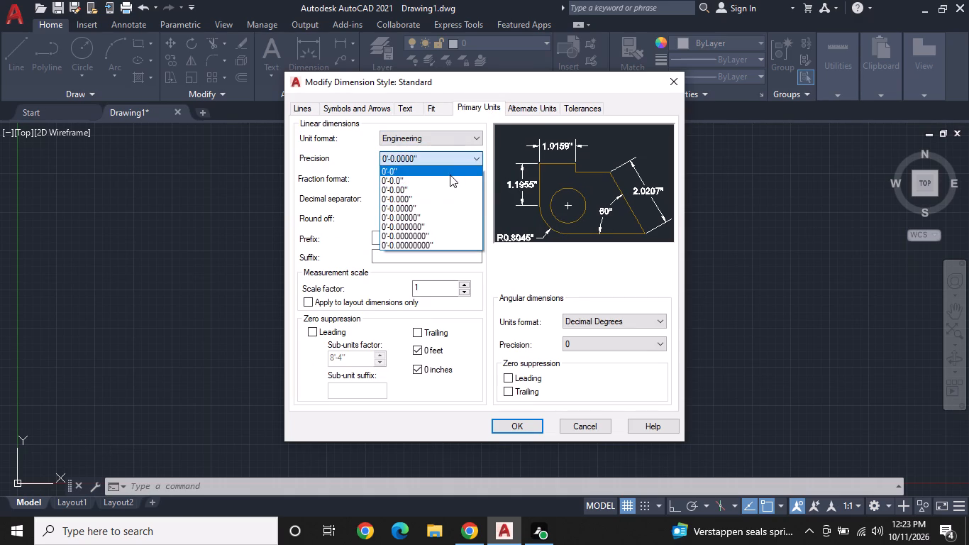
click(450, 175)
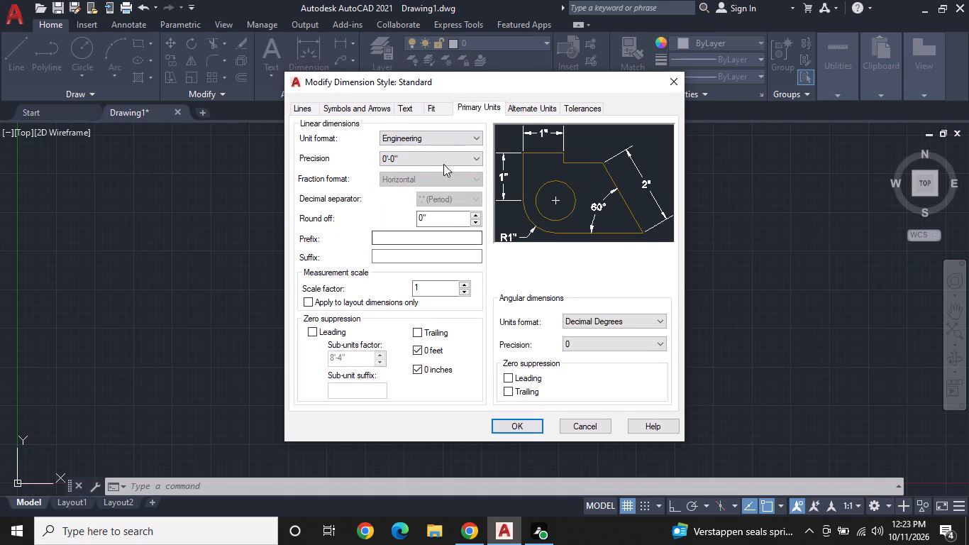
Set the Standard dimension style's text height to 10" and make it the current dimension style.
click(408, 114)
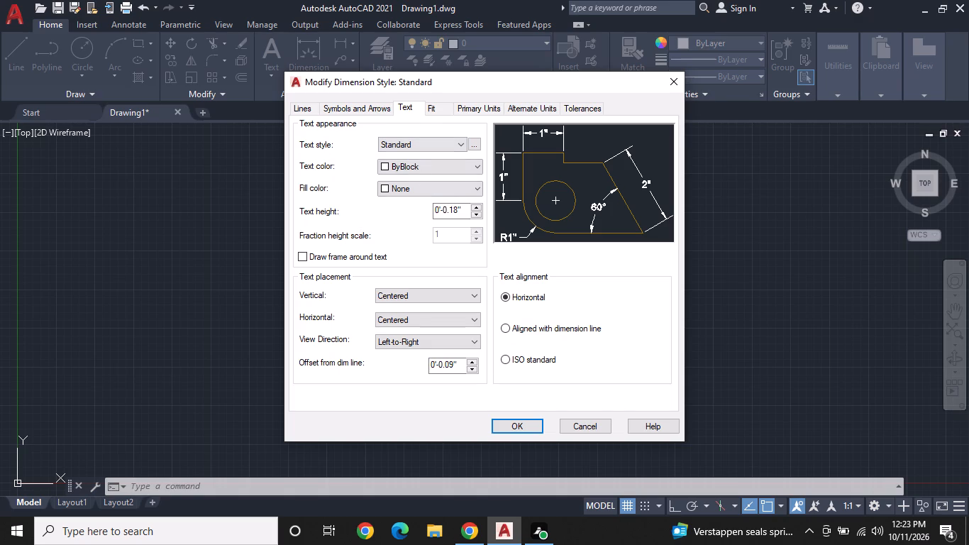
click(464, 210)
key(BackSpace)
key(BackSpace)
key(BackSpace)
key(BackSpace)
key(BackSpace)
key(BackSpace)
key(BackSpace)
key(BackSpace)
key(BackSpace)
key(BackSpace)
key(BackSpace)
key(BackSpace)
text(10)
key(Return)
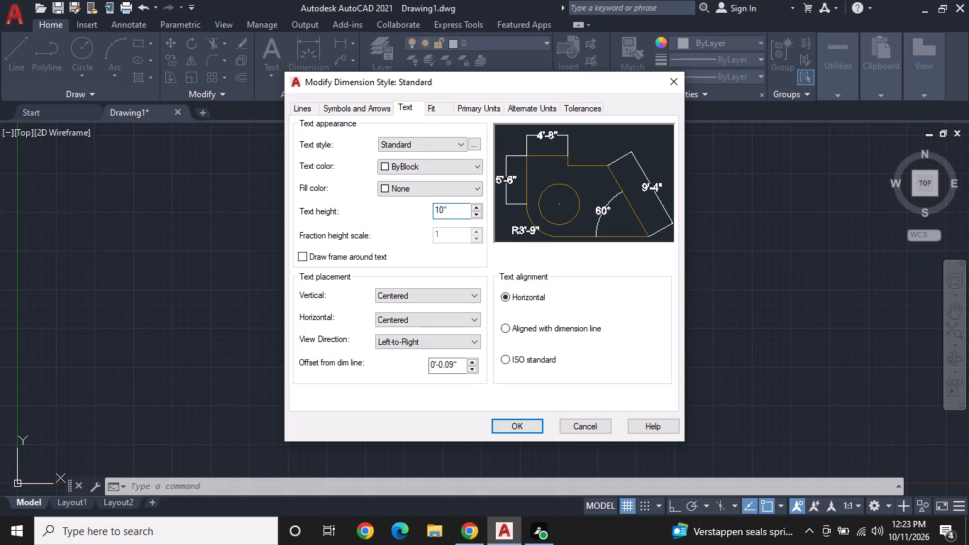
click(518, 428)
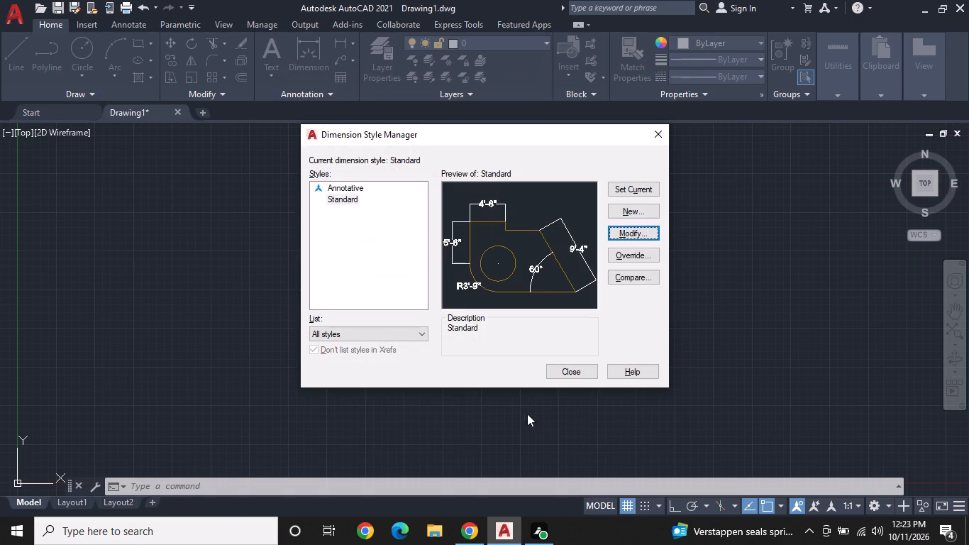
click(642, 192)
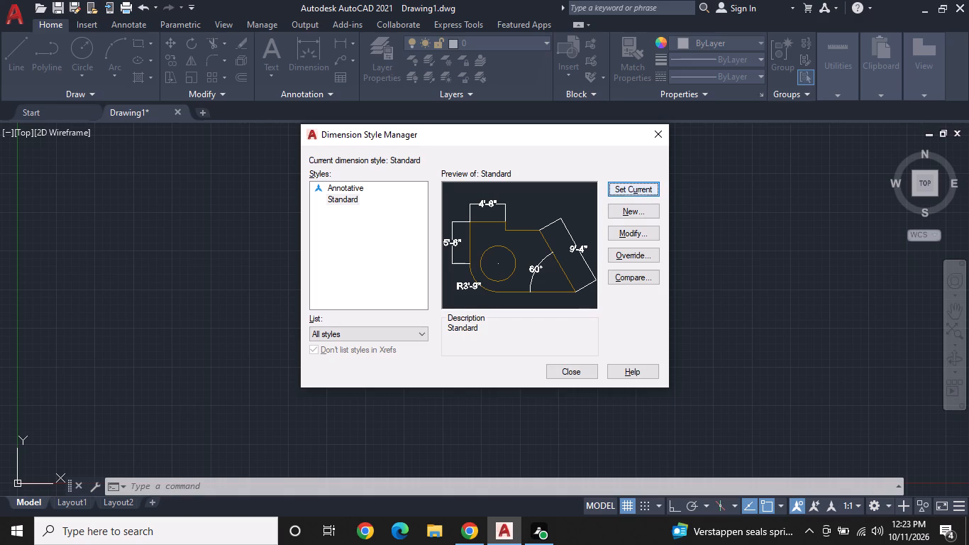
click(567, 370)
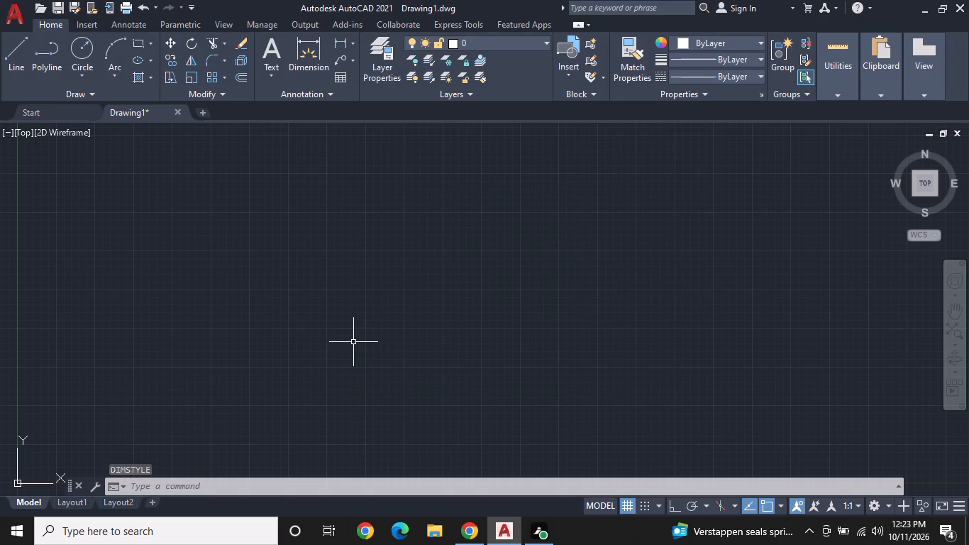
Draw a 16' vertical line downward from a free start point with Ortho turned on.
text(L)
key(space)
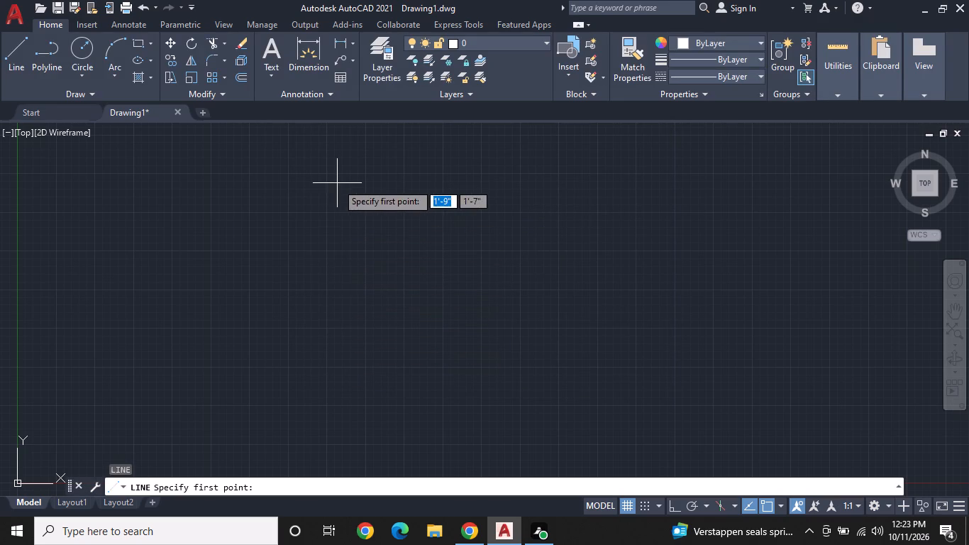
click(337, 183)
key(F8)
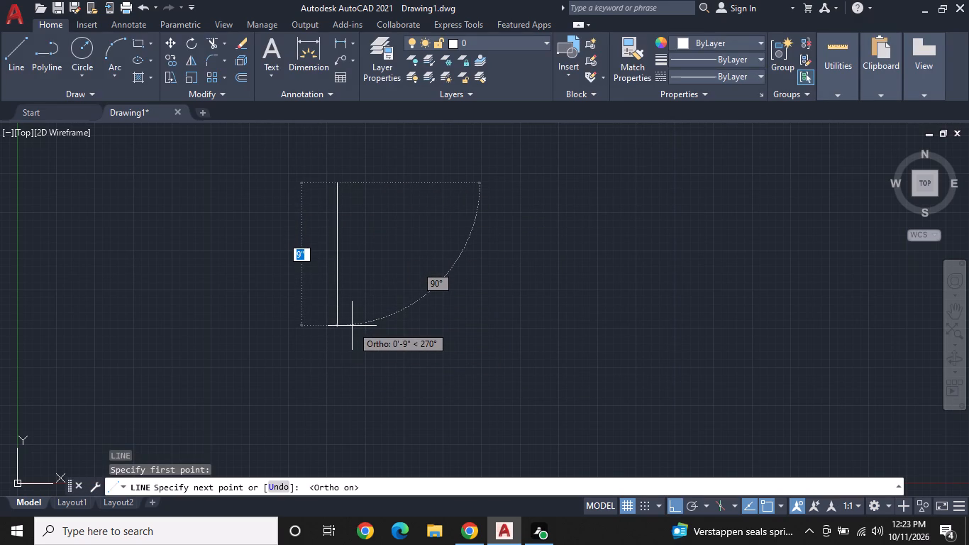
text(16')
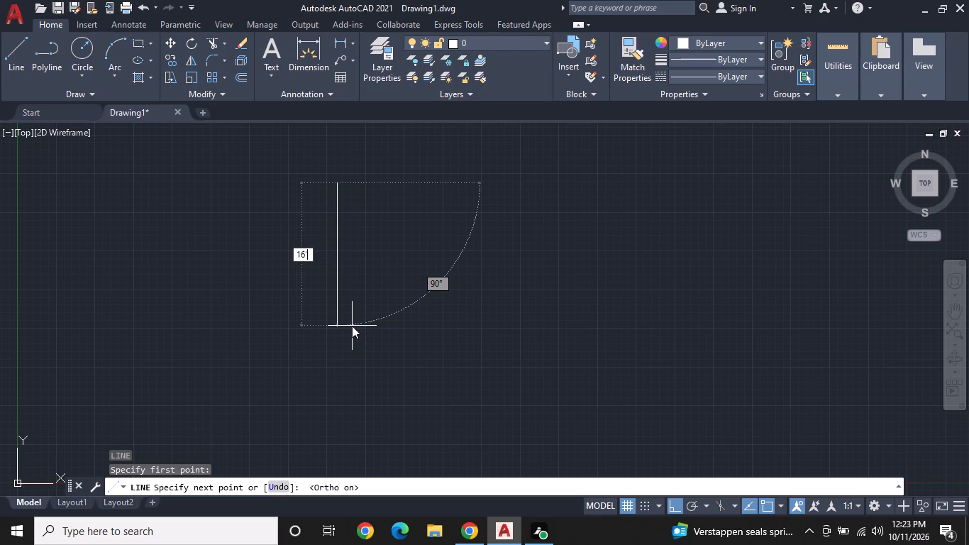
key(Return)
key(Escape)
Move the UCS origin straight down to a point below the vertical line's lower end.
scroll(352, 326, down, 3)
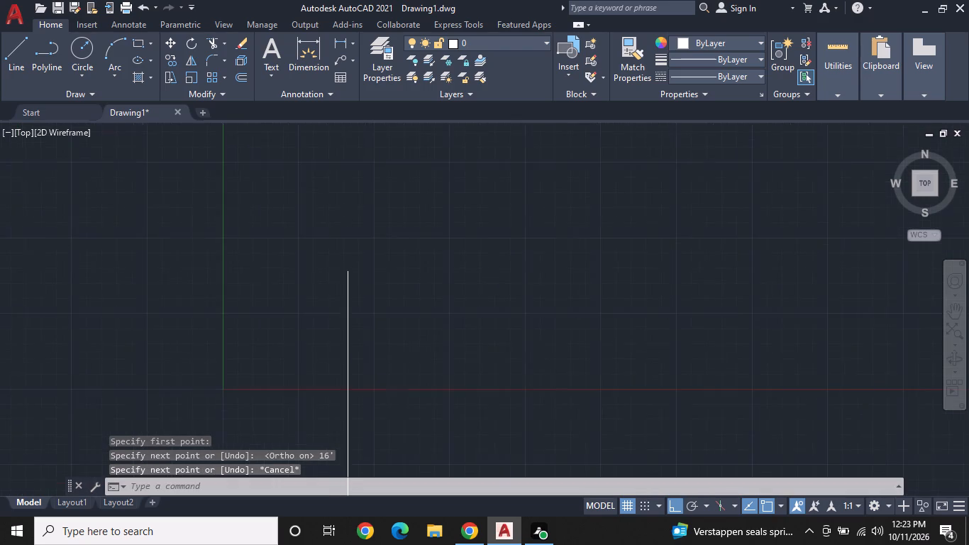
middle_drag(355, 331, 357, 199)
scroll(357, 209, down, 3)
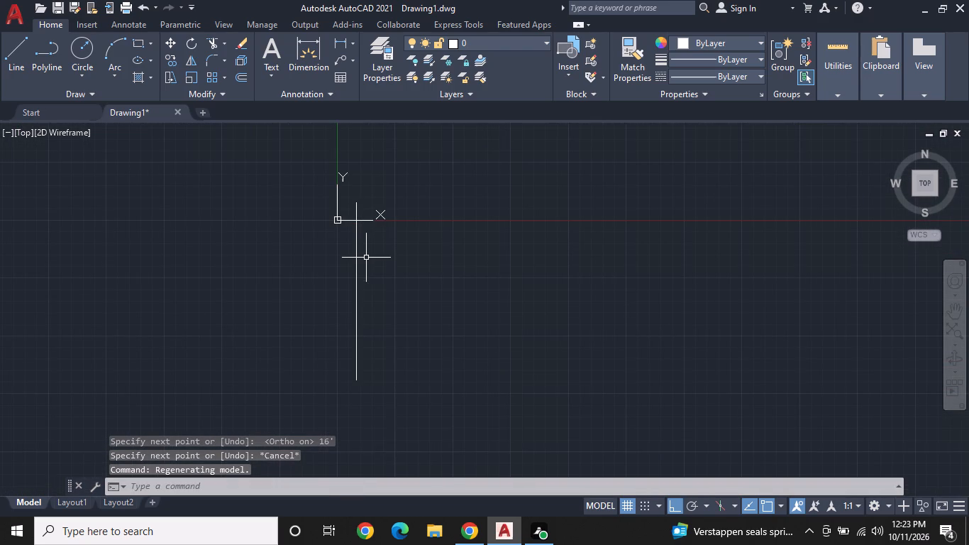
click(335, 221)
click(335, 218)
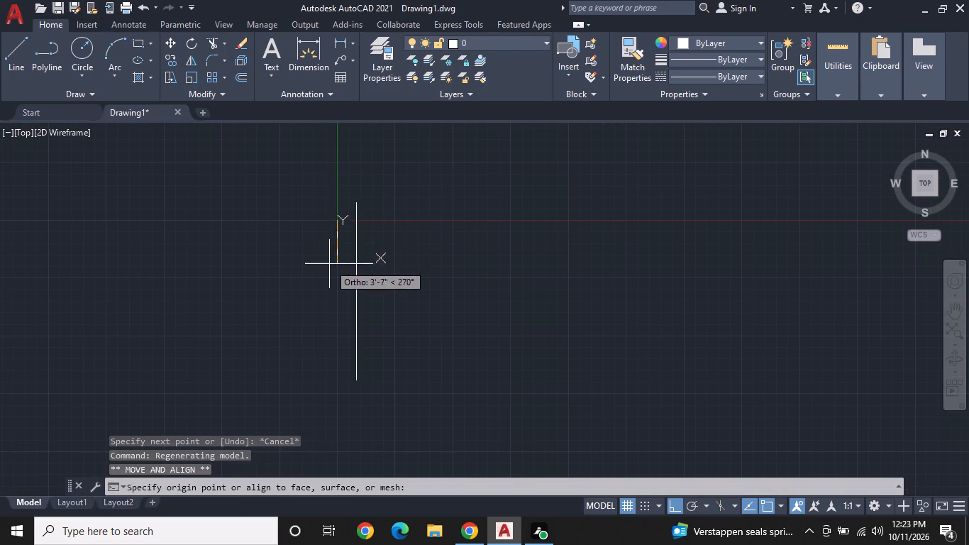
middle_drag(339, 396, 353, 307)
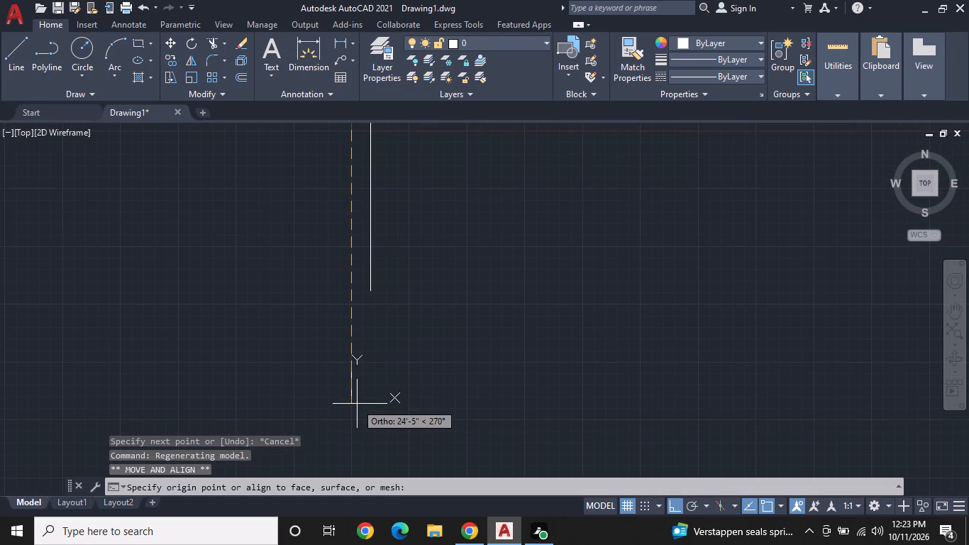
middle_drag(357, 402, 350, 314)
scroll(350, 313, down, 3)
middle_drag(350, 313, 324, 348)
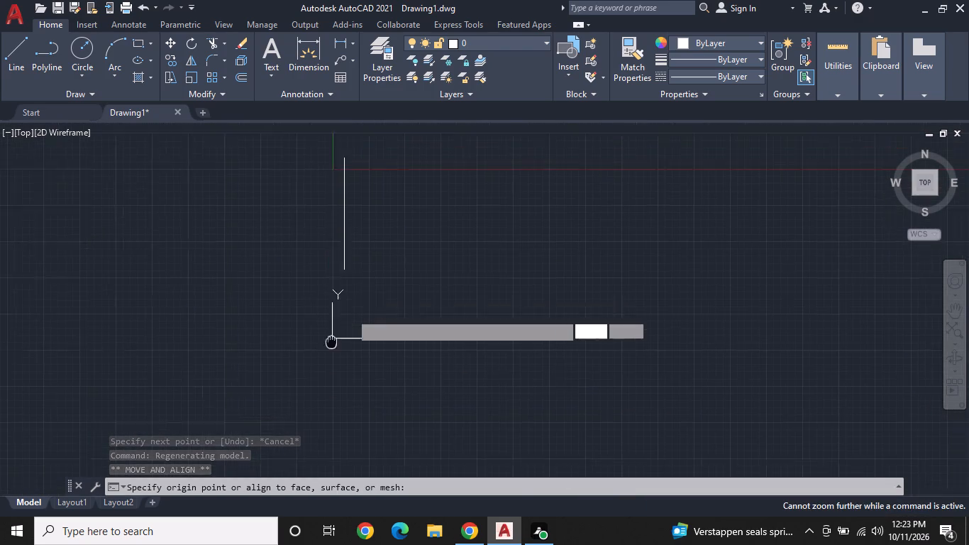
middle_drag(324, 348, 314, 355)
click(310, 373)
scroll(336, 306, up, 1)
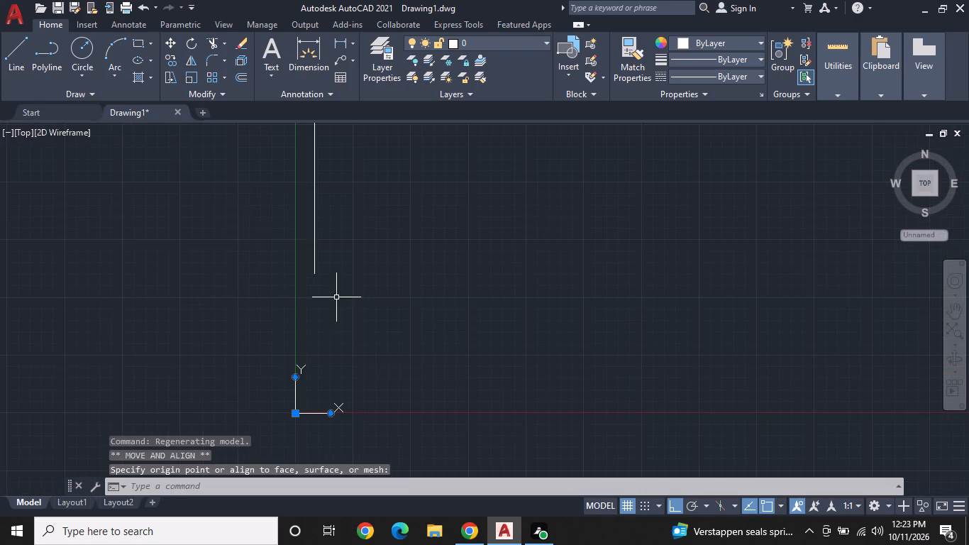
Move the vertical line by its midpoint grip horizontally away from the Y axis, to about X 16'-7".
middle_drag(336, 293, 267, 371)
click(248, 287)
click(238, 284)
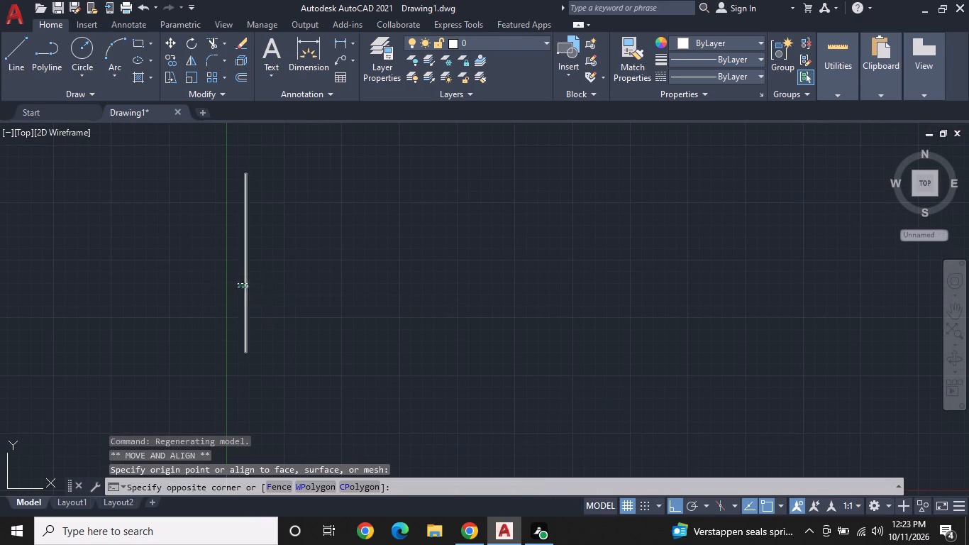
click(245, 262)
click(409, 260)
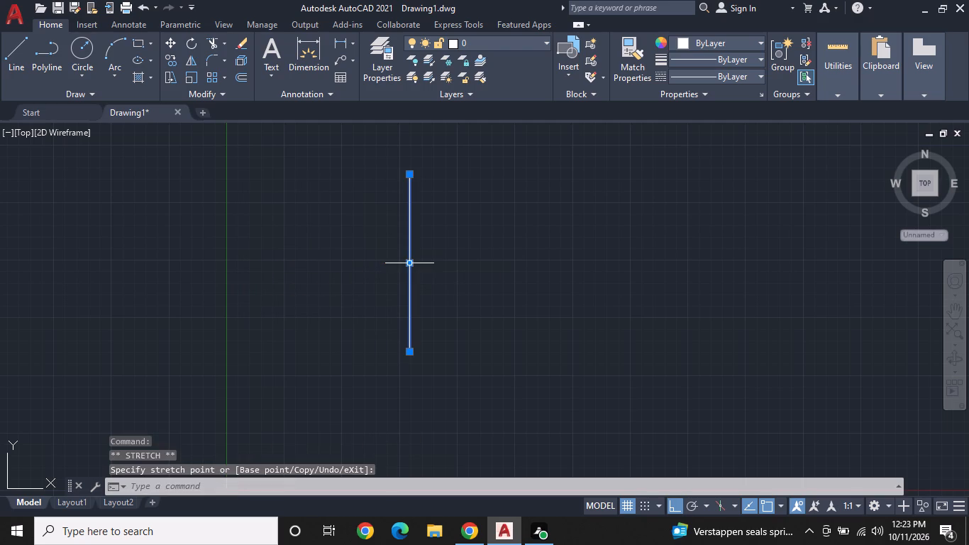
key(Escape)
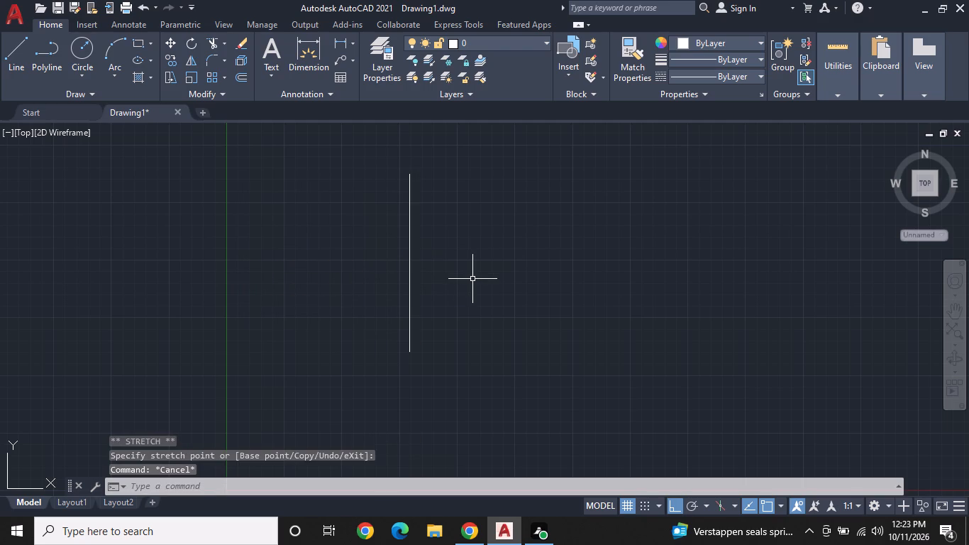
Draw three lines from the 16' line's lower end to close the room outline: 11' right, 16' up and 11' back left.
middle_drag(473, 281, 317, 260)
middle_drag(326, 282, 328, 259)
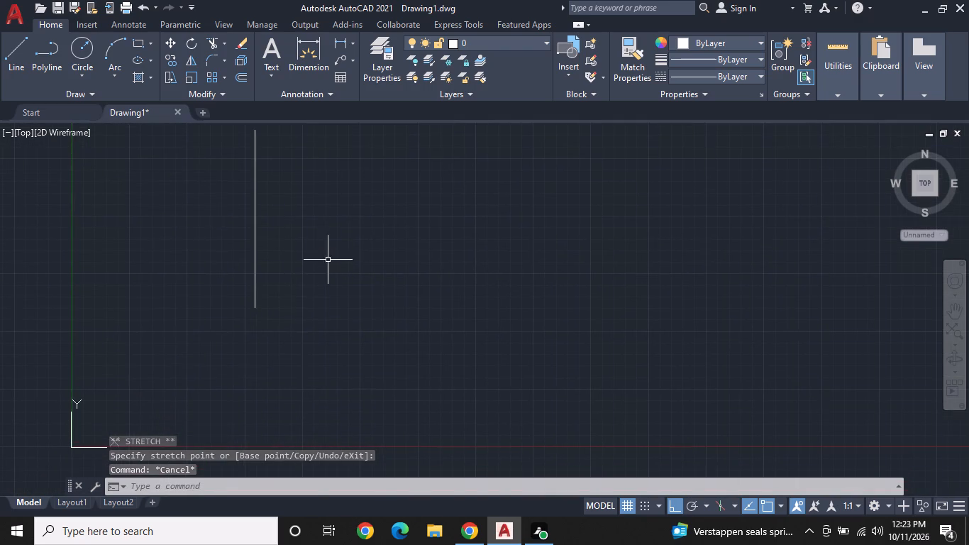
scroll(279, 277, up, 2)
key(space)
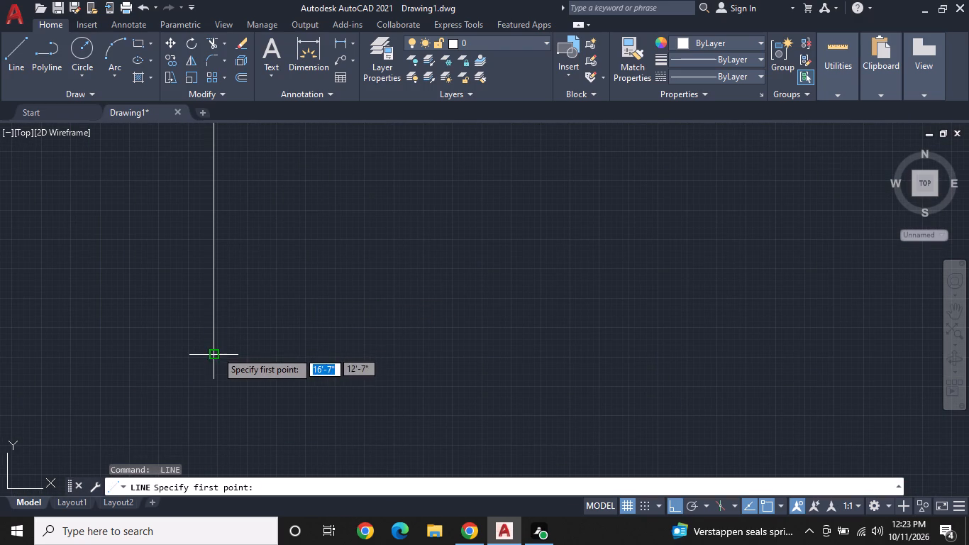
click(216, 353)
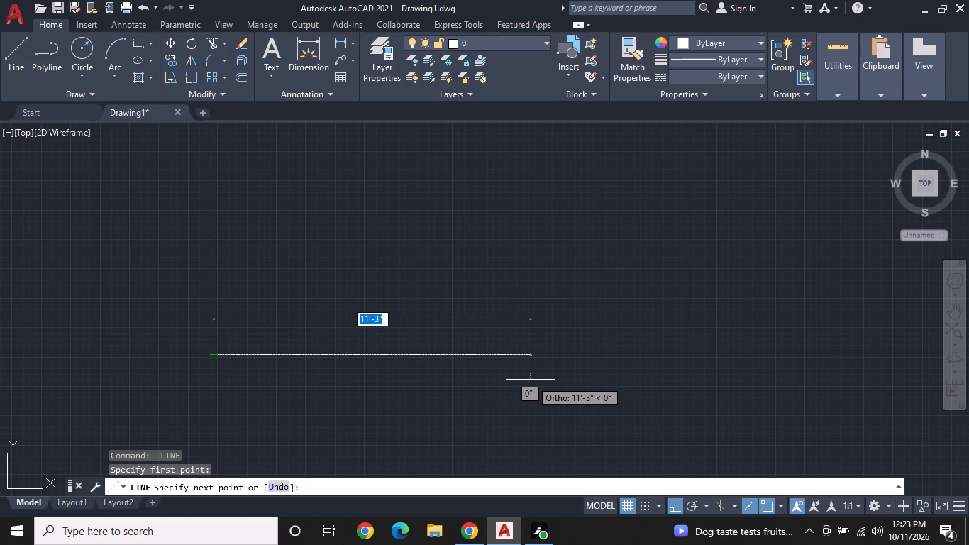
text(11')
key(Return)
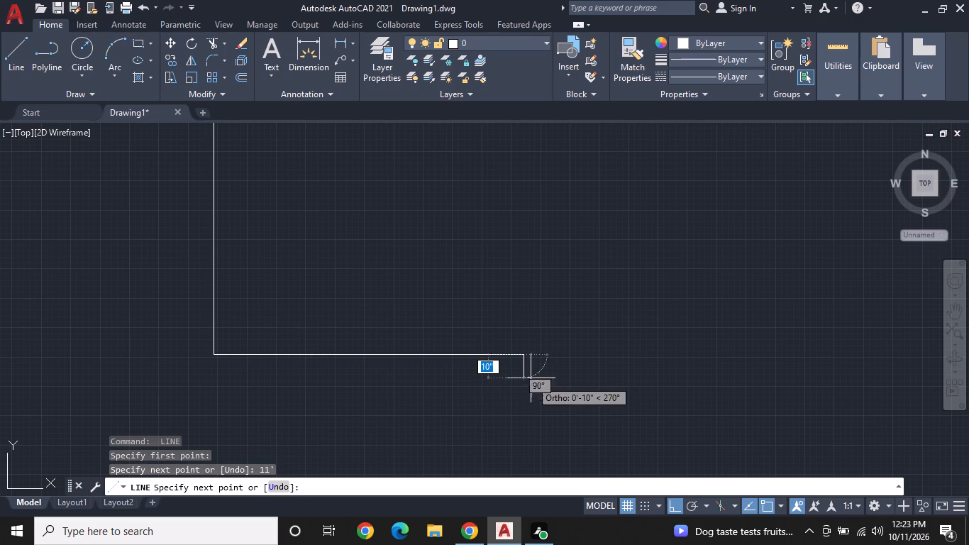
text(16')
key(Return)
middle_drag(520, 148, 529, 303)
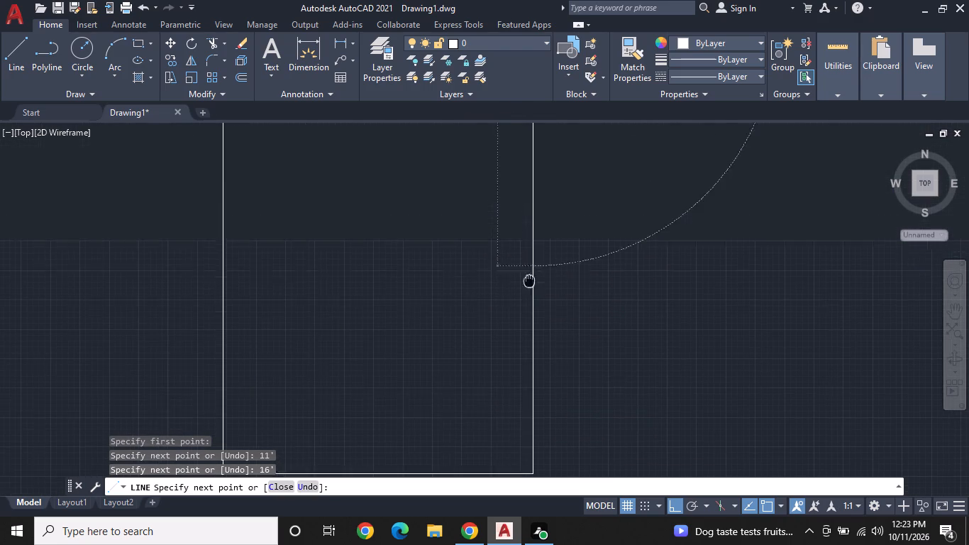
middle_drag(529, 303, 529, 325)
scroll(505, 241, down, 2)
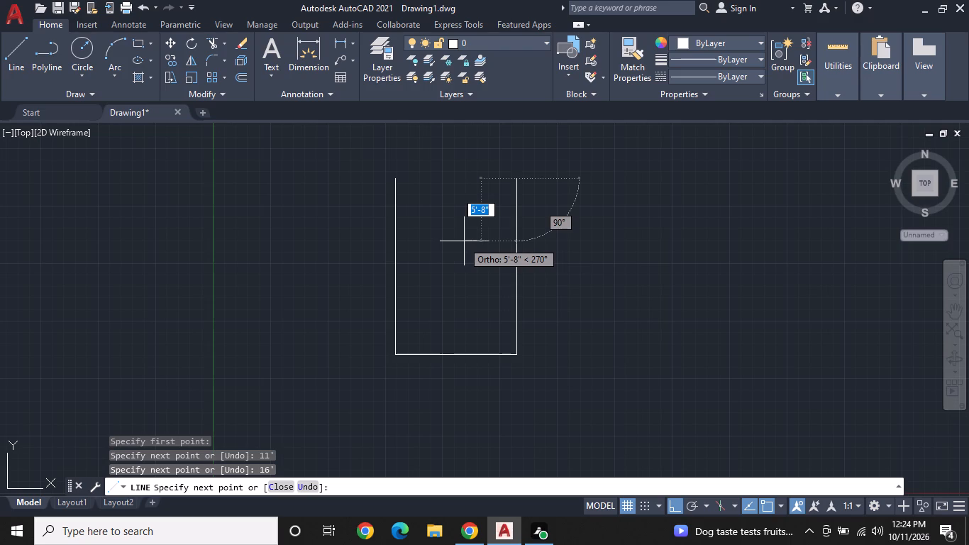
text(11)
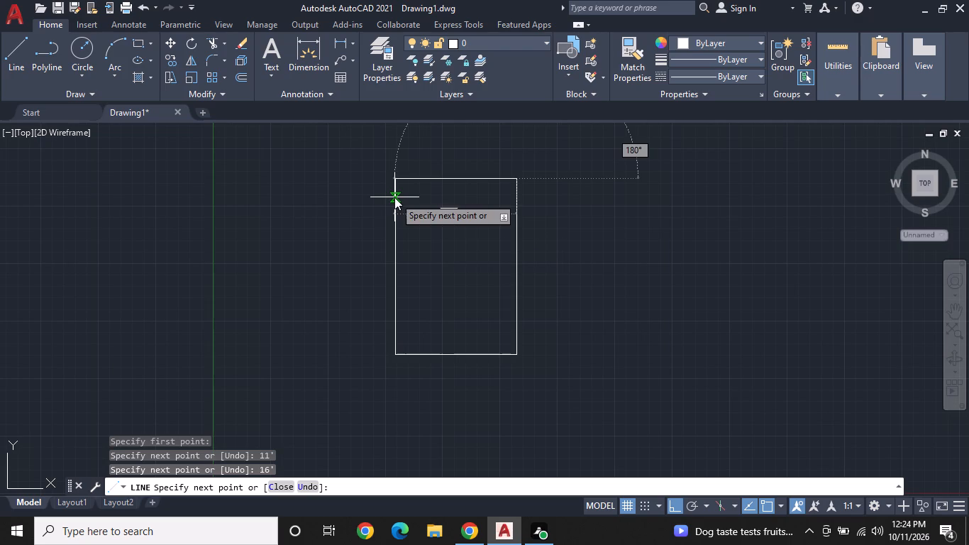
key(apostrophe)
key(Return)
key(Escape)
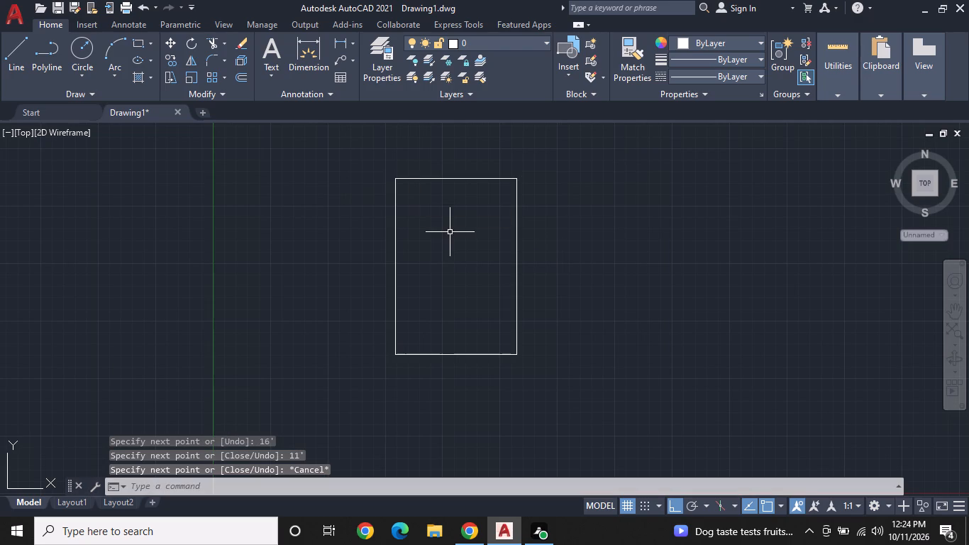
Offset all four sides of the 11' by 16' rectangle outward by 9" to form the outer wall lines.
middle_drag(452, 246, 410, 261)
middle_click(379, 252)
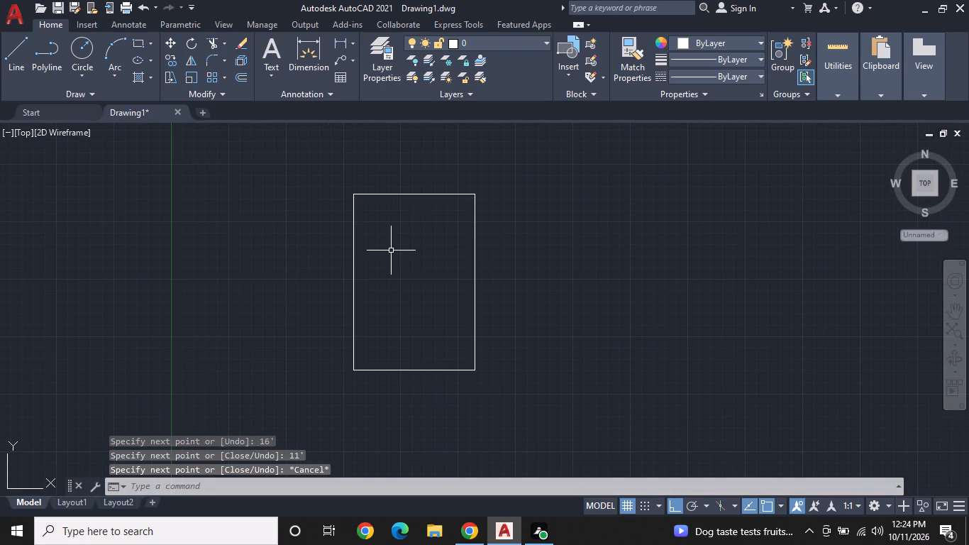
click(241, 77)
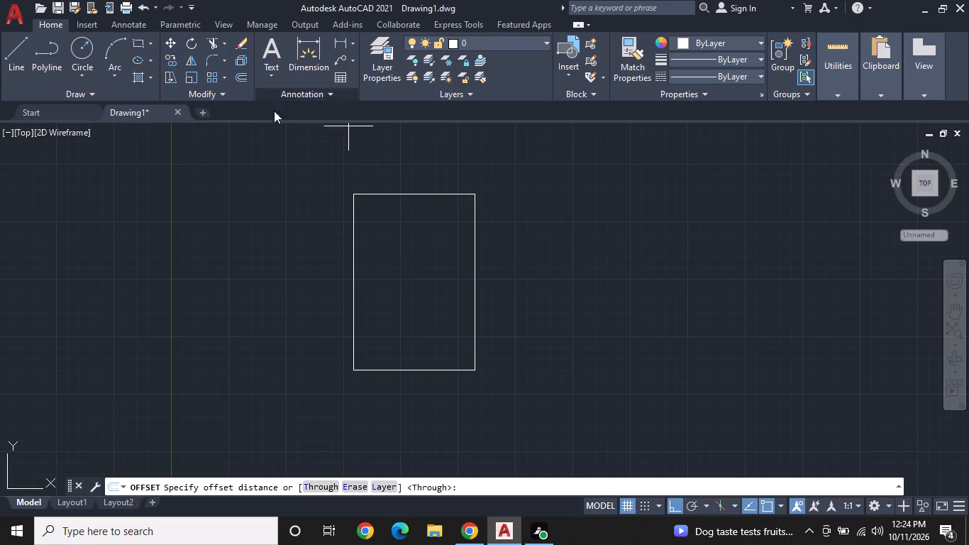
text(9")
key(Return)
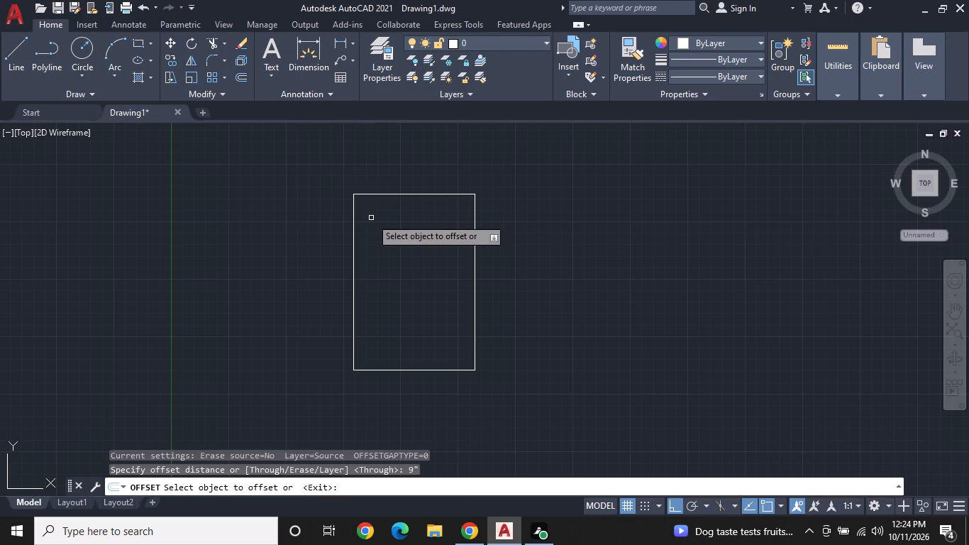
click(392, 195)
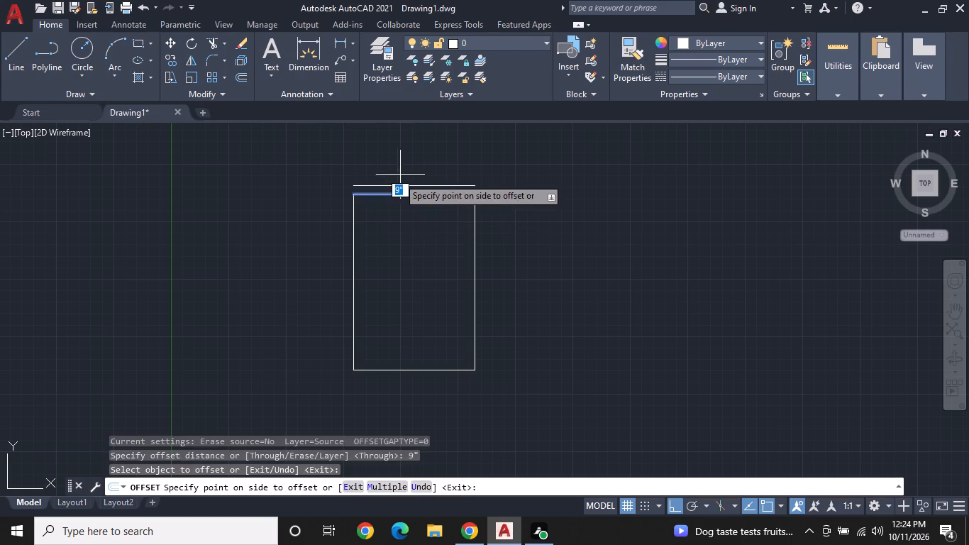
click(403, 168)
click(353, 238)
click(316, 247)
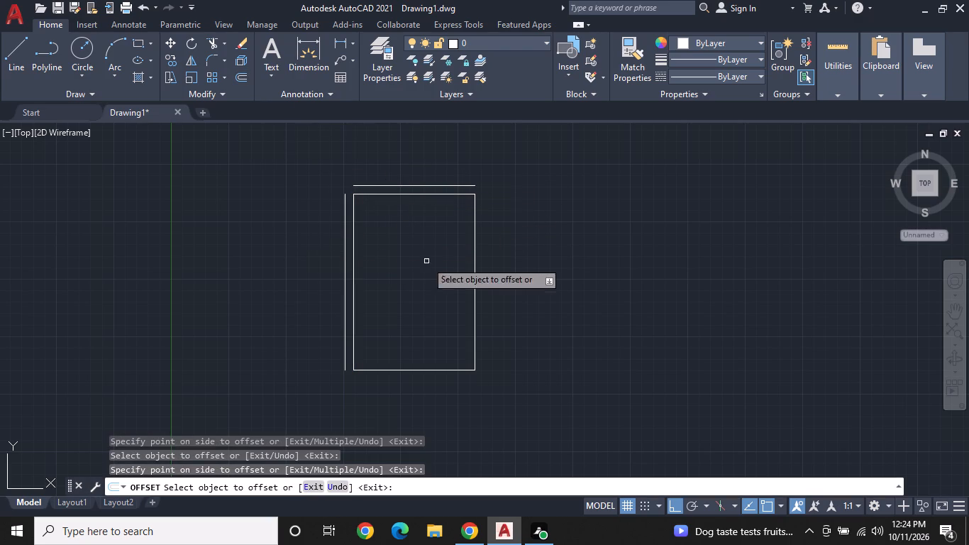
click(476, 265)
double_click(553, 273)
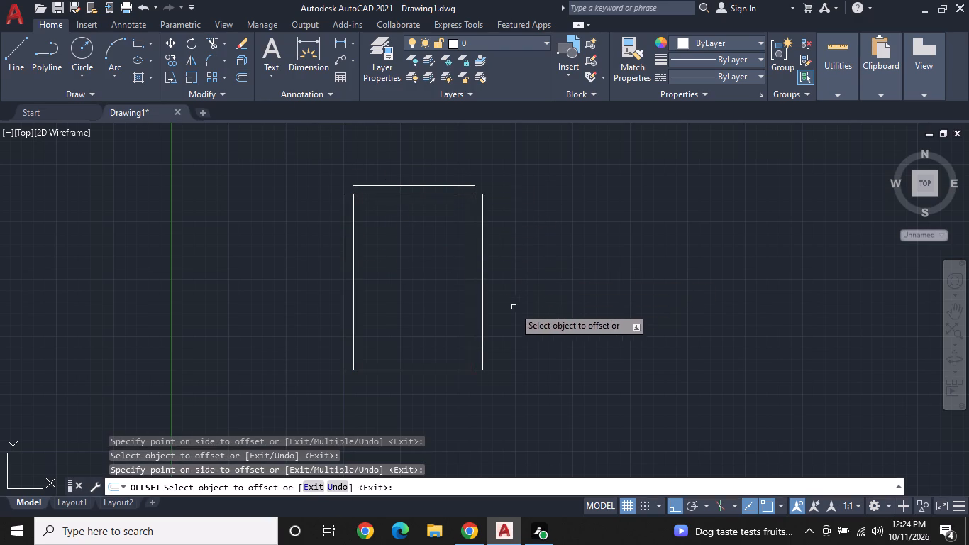
click(443, 370)
click(433, 416)
middle_click(577, 304)
middle_drag(577, 304, 555, 320)
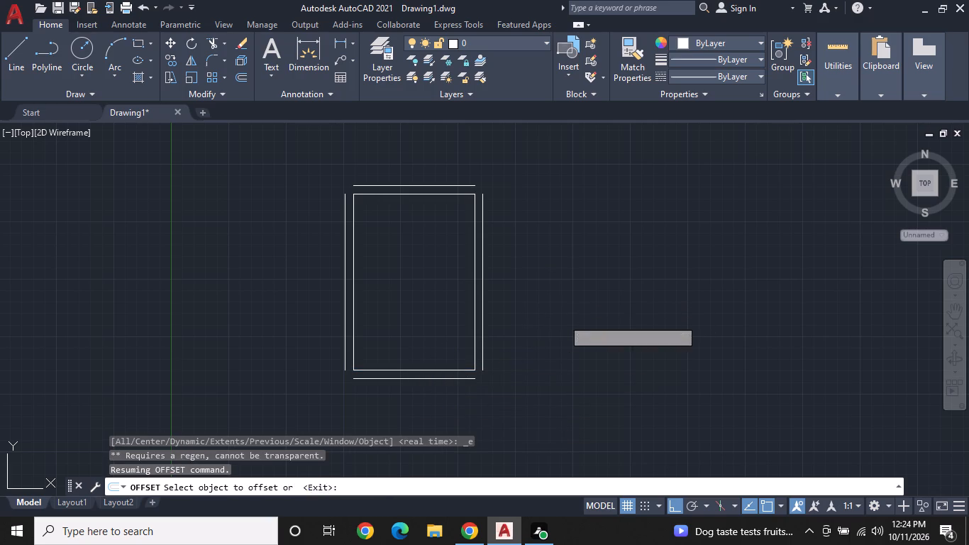
middle_drag(555, 320, 480, 325)
key(Escape)
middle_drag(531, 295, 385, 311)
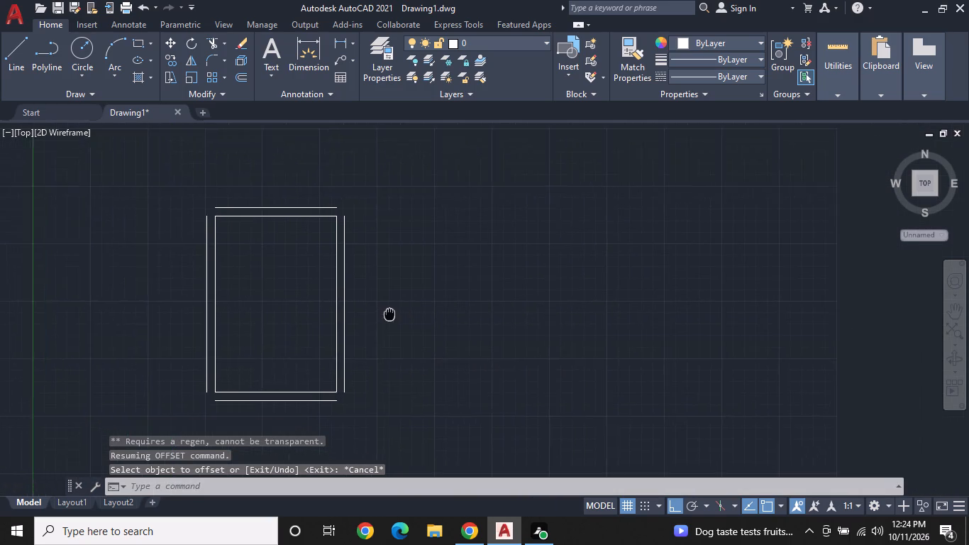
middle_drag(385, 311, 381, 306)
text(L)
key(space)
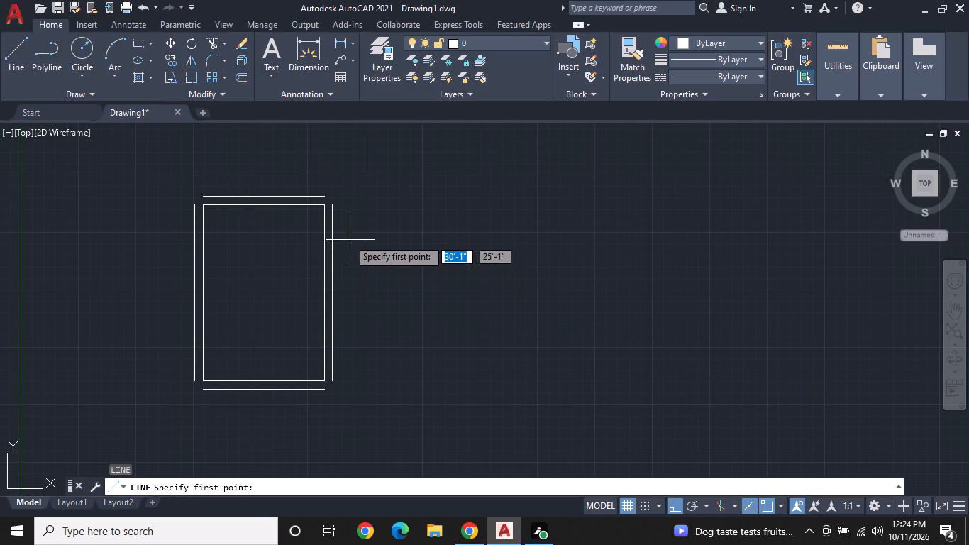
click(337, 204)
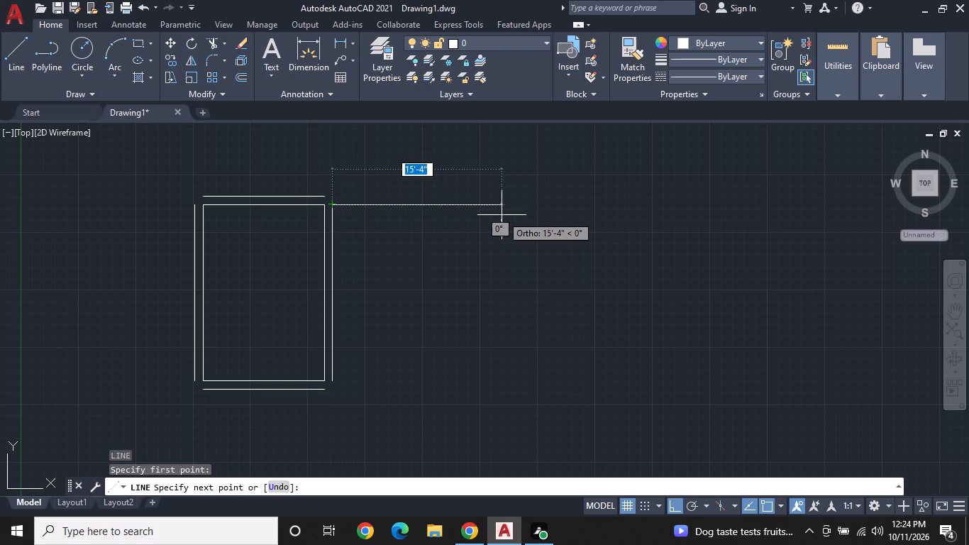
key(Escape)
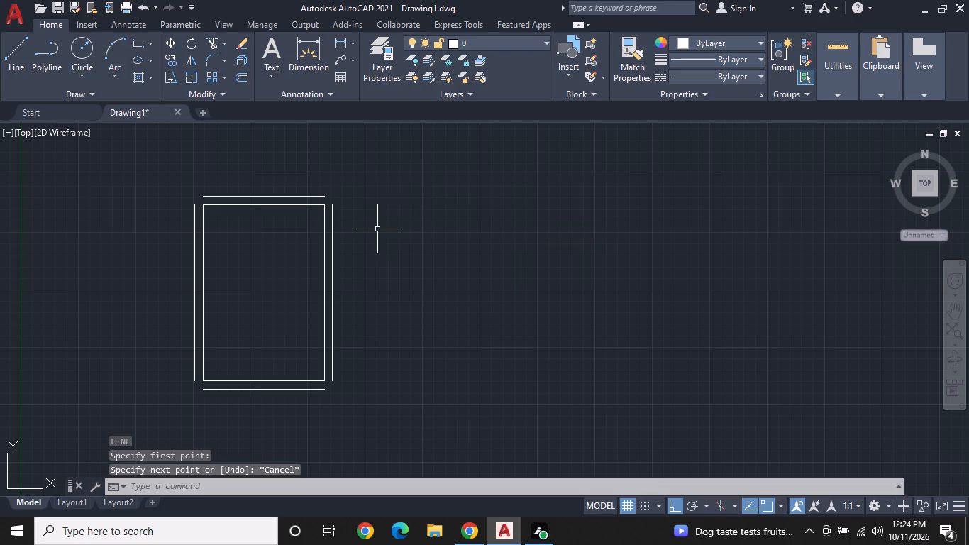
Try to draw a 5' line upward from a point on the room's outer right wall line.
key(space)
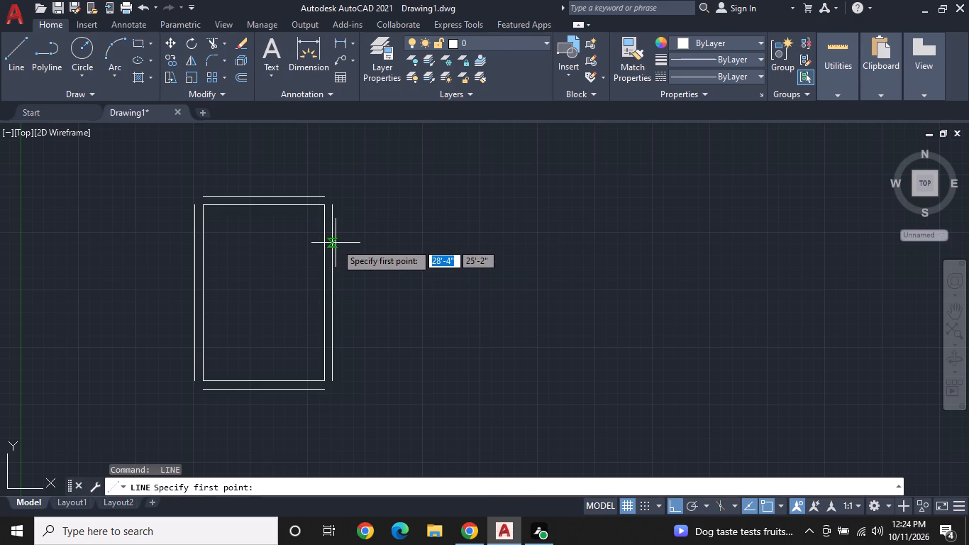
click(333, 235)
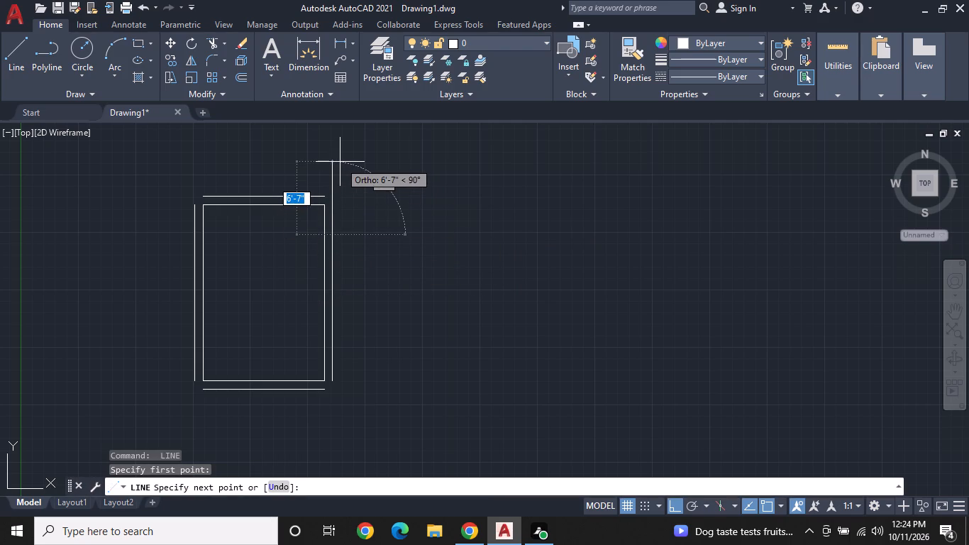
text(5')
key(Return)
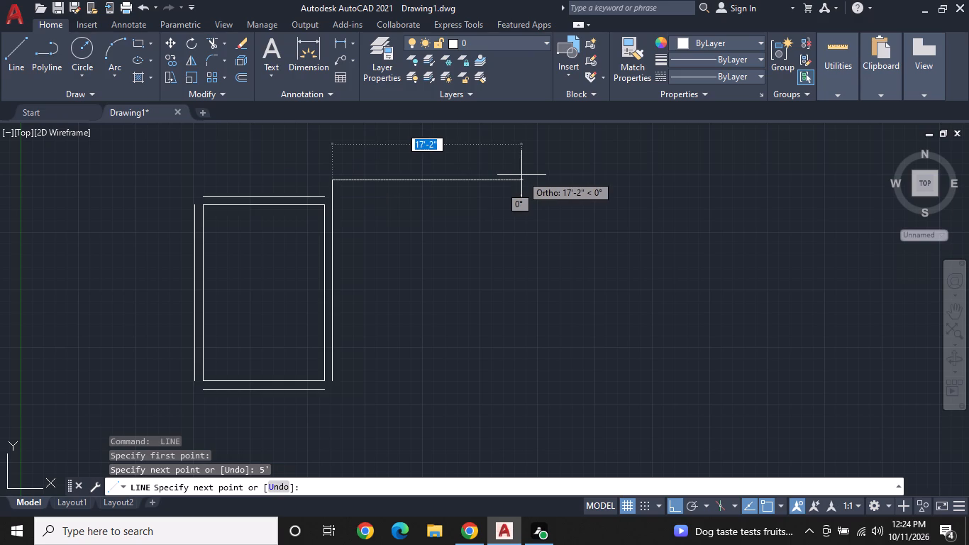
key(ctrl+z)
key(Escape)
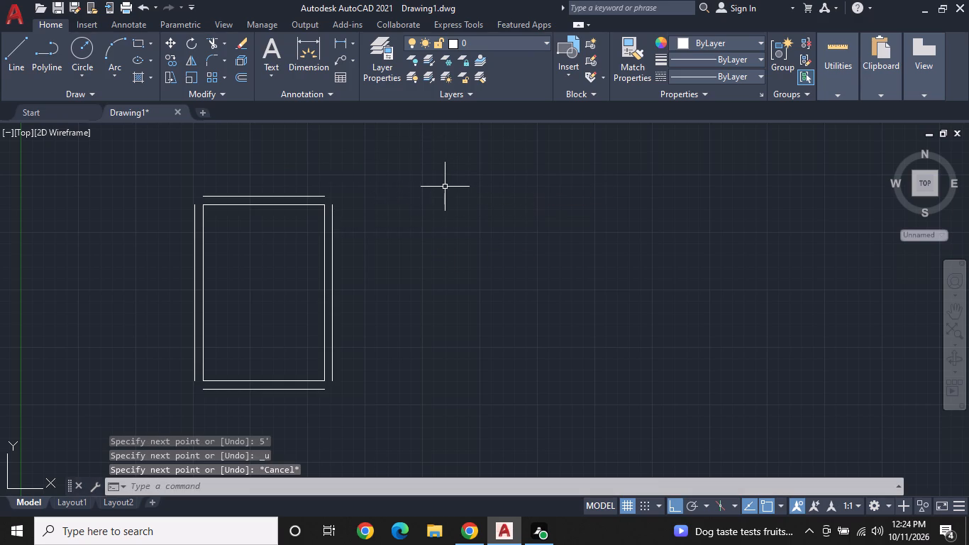
Draw a 5' vertical line upward from a point just below the upper end of the room's outer right wall line.
scroll(340, 236, up, 2)
key(space)
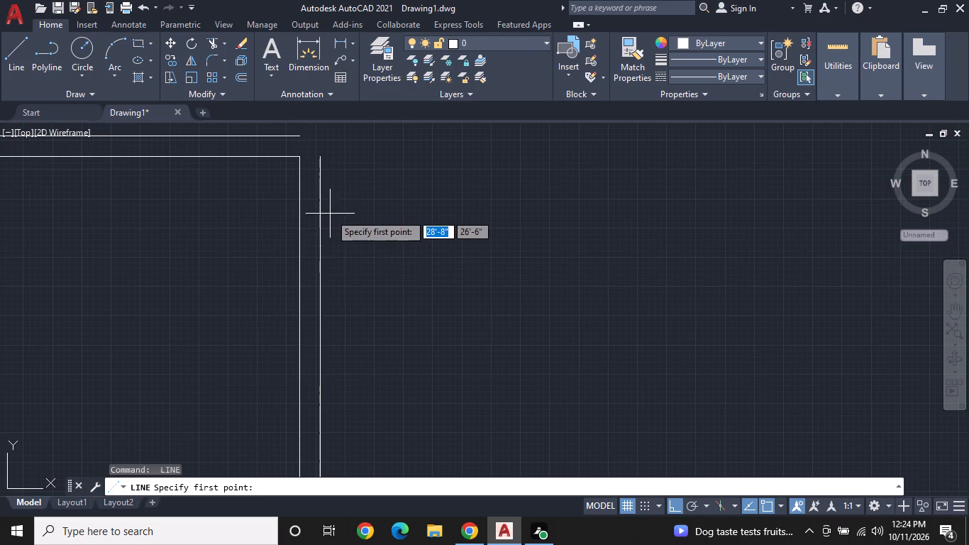
click(319, 186)
middle_drag(328, 175, 321, 260)
middle_click(321, 260)
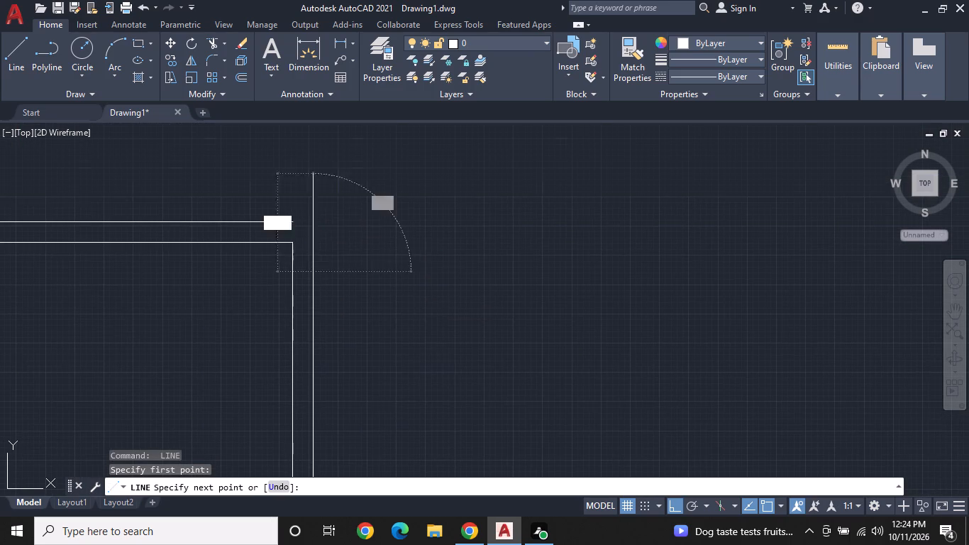
text(5')
key(Return)
Continue the line 11' to the right and 5' down, and close it back onto the outer right wall line as a rectangle.
scroll(328, 169, down, 2)
middle_drag(327, 171, 326, 175)
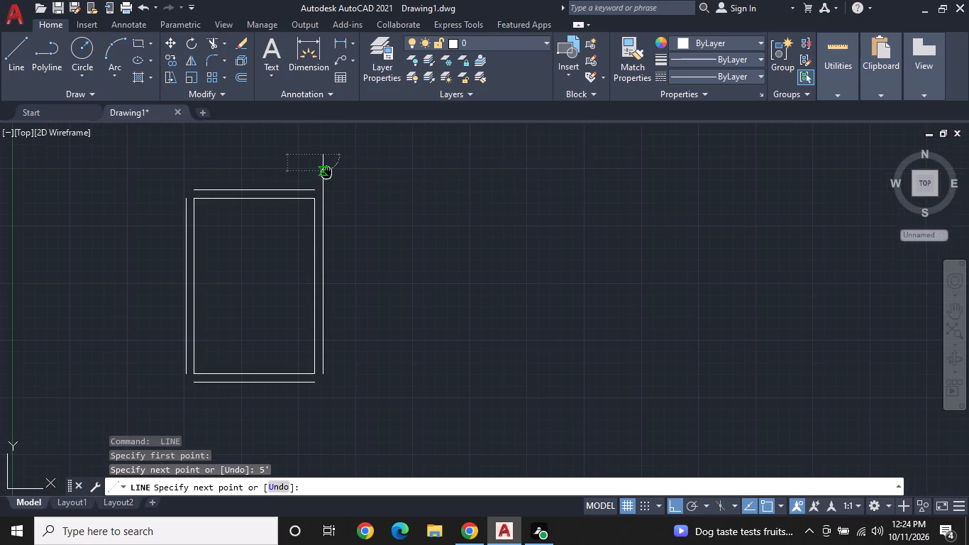
middle_drag(326, 175, 322, 189)
middle_drag(322, 193, 317, 211)
middle_click(317, 211)
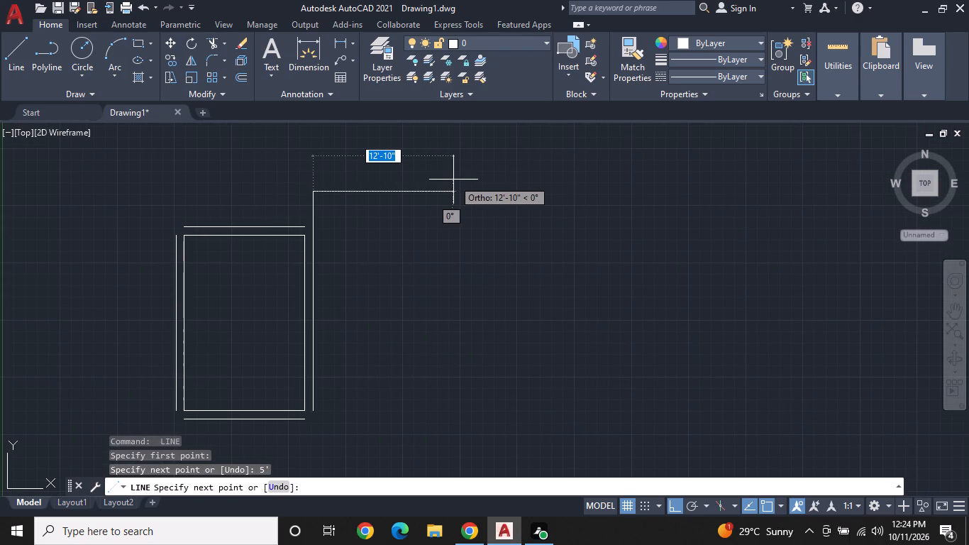
text(11')
key(Return)
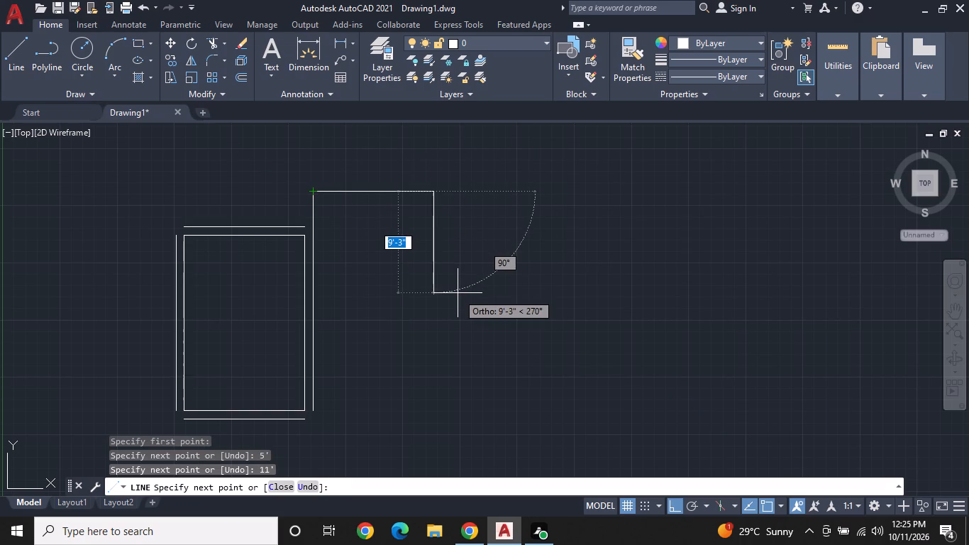
key(5)
key(apostrophe)
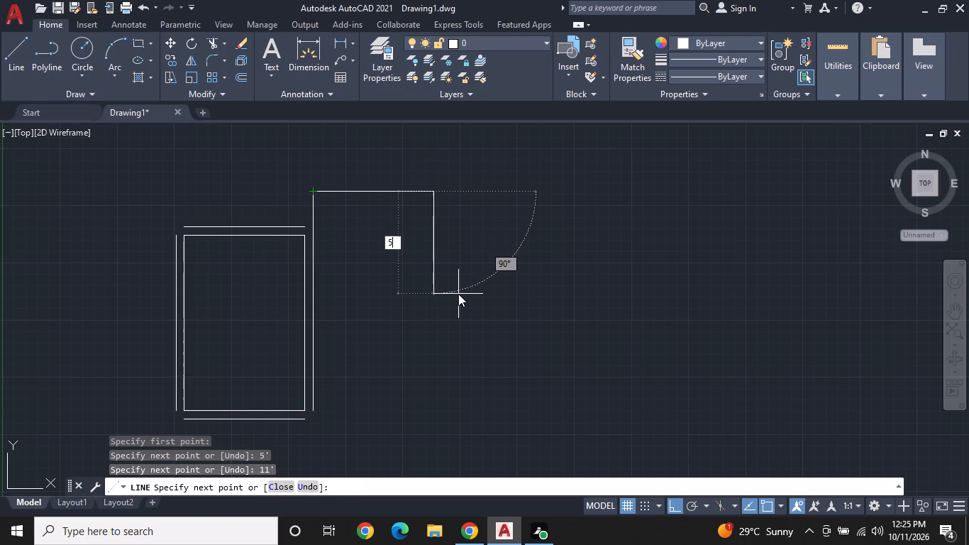
key(Return)
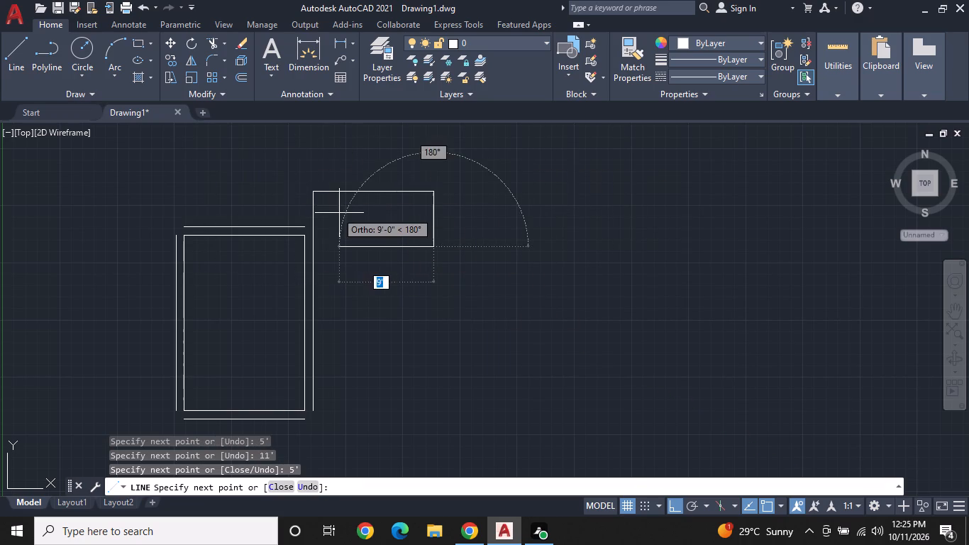
scroll(339, 213, up, 2)
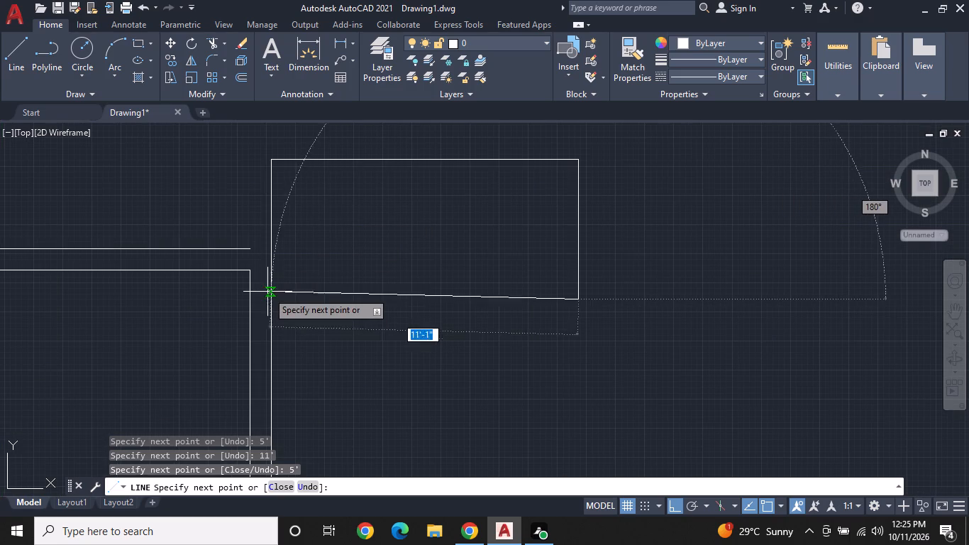
click(267, 299)
key(Escape)
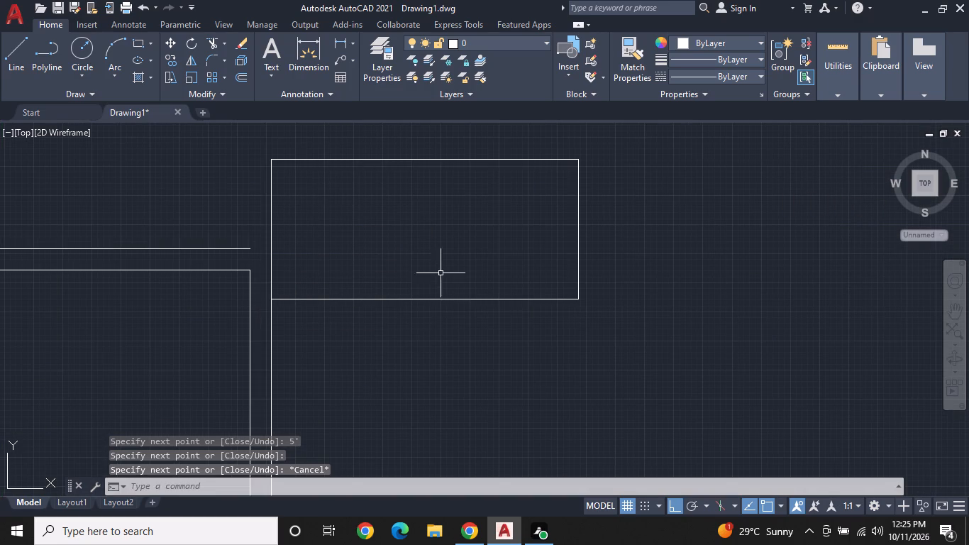
Offset the left, right and bottom sides of the 11' by 5' rectangle outward by 9" as wall lines.
middle_drag(501, 259, 393, 273)
scroll(393, 261, down, 1)
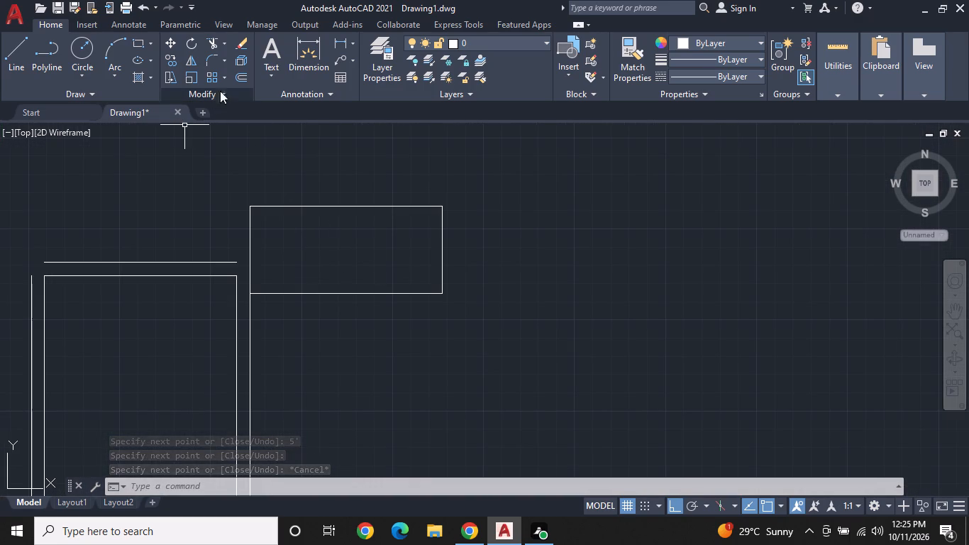
click(233, 78)
key(space)
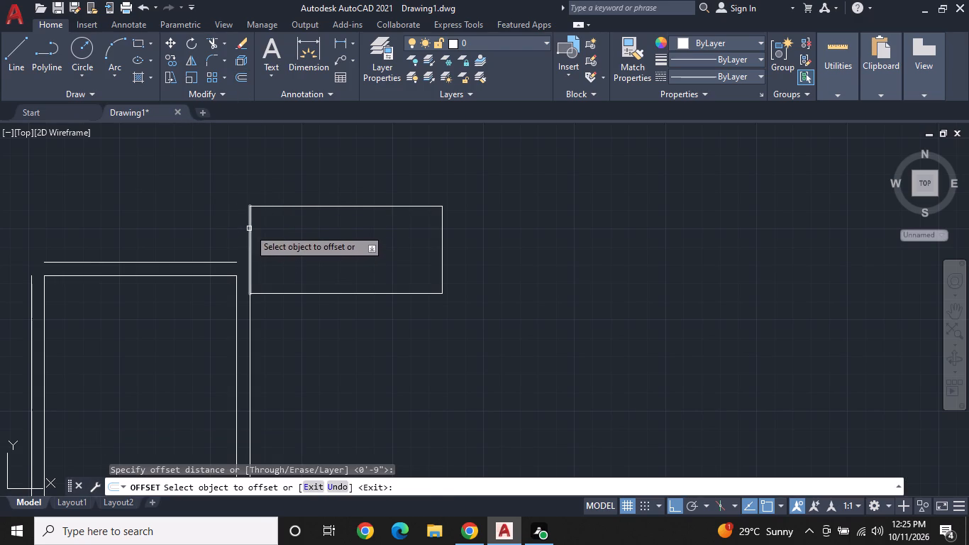
click(249, 229)
click(223, 229)
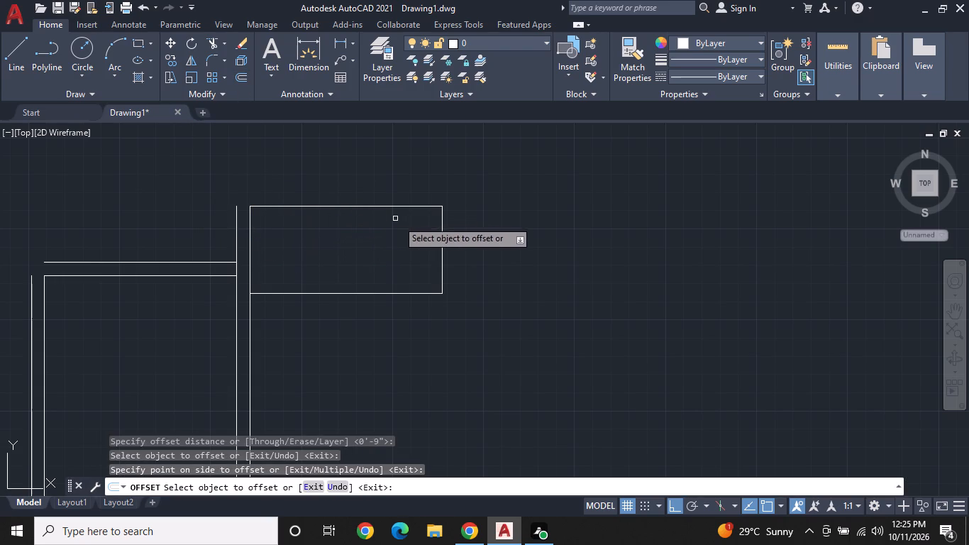
click(443, 234)
click(492, 235)
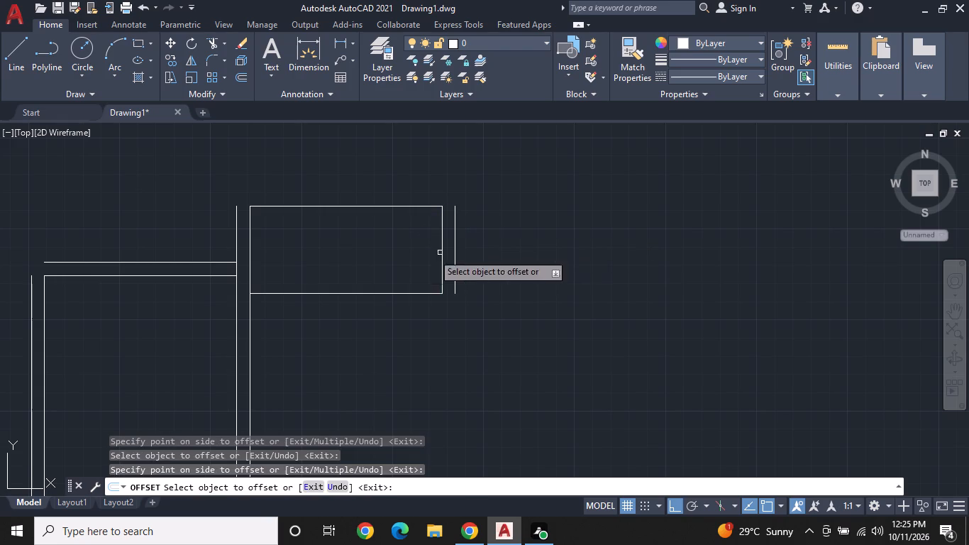
click(372, 297)
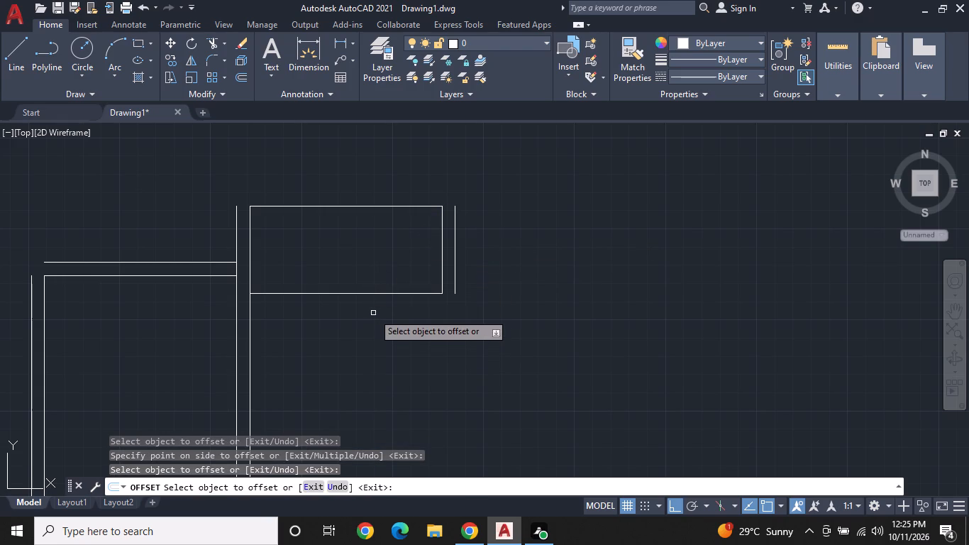
click(380, 294)
click(379, 324)
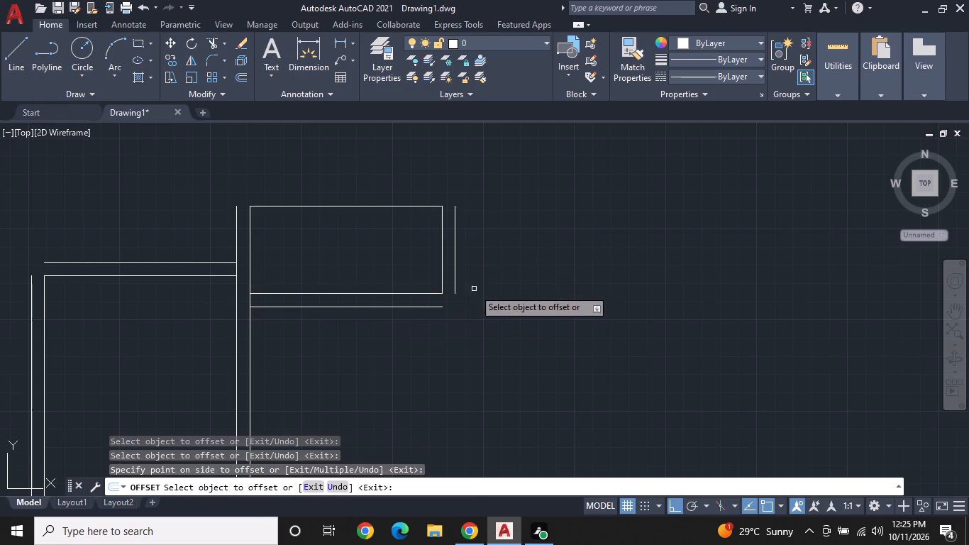
middle_drag(474, 289, 299, 292)
middle_click(275, 291)
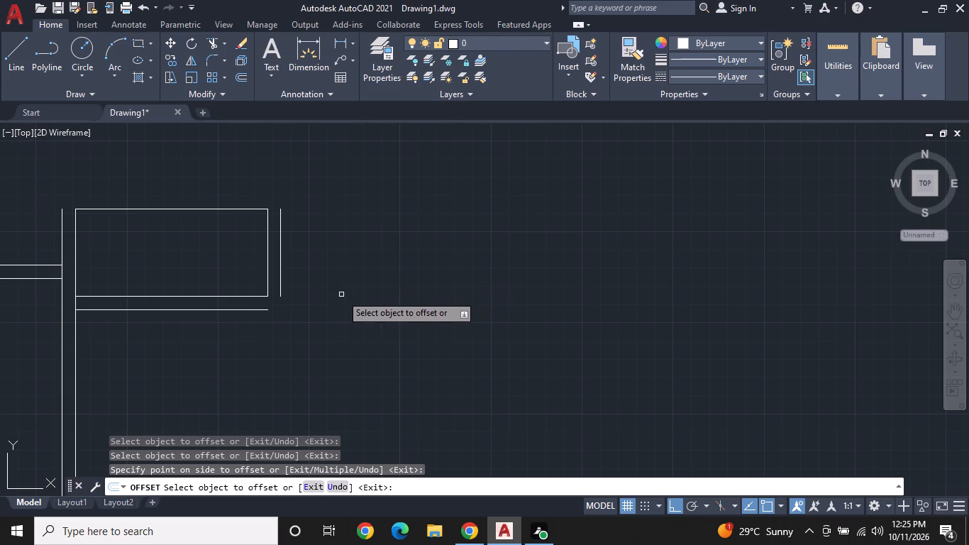
key(Escape)
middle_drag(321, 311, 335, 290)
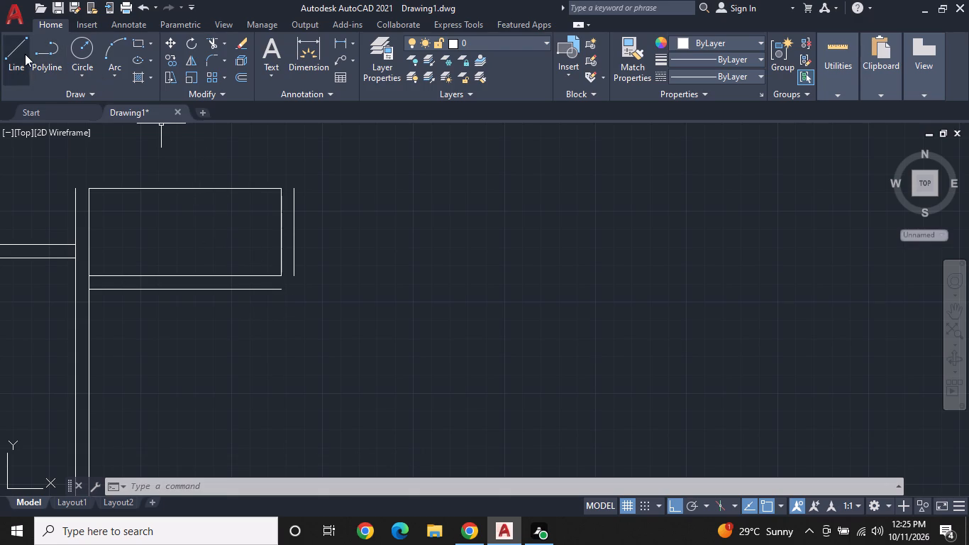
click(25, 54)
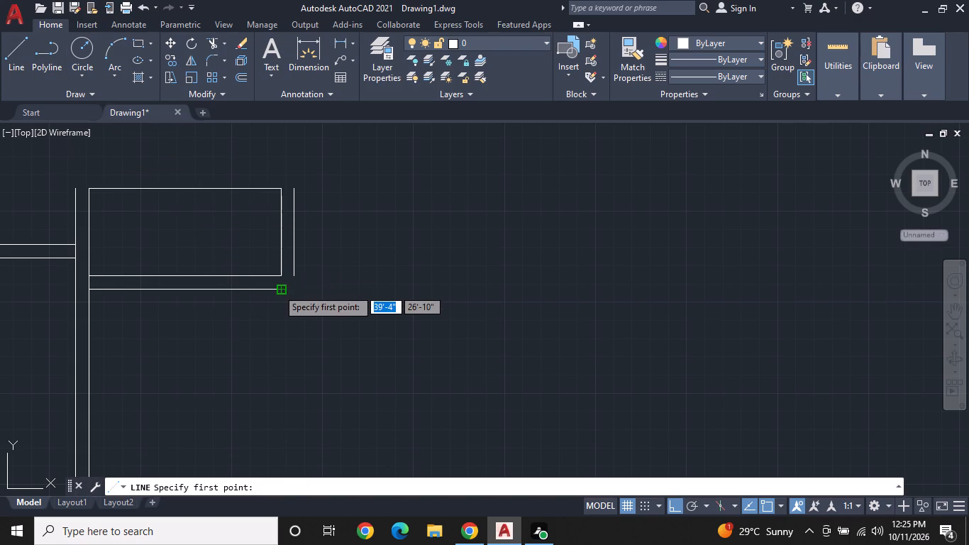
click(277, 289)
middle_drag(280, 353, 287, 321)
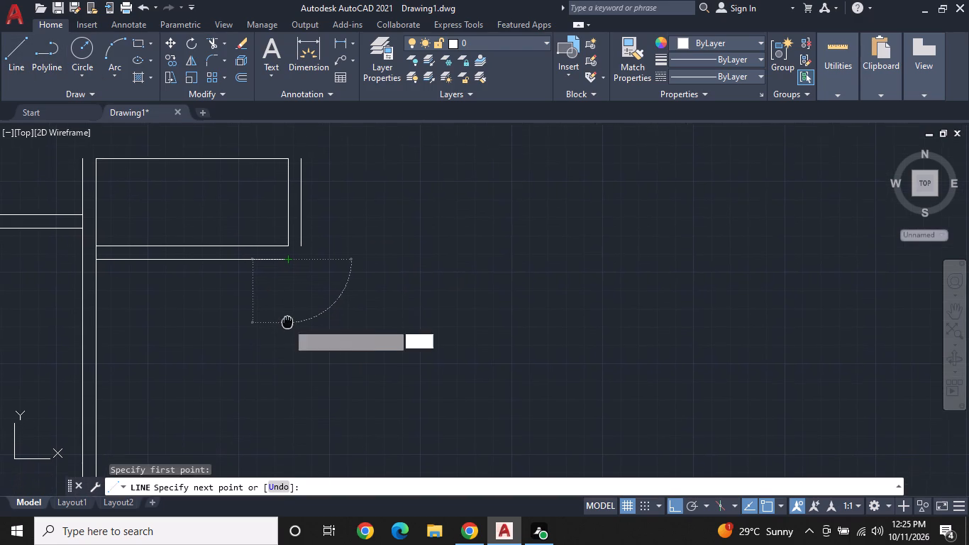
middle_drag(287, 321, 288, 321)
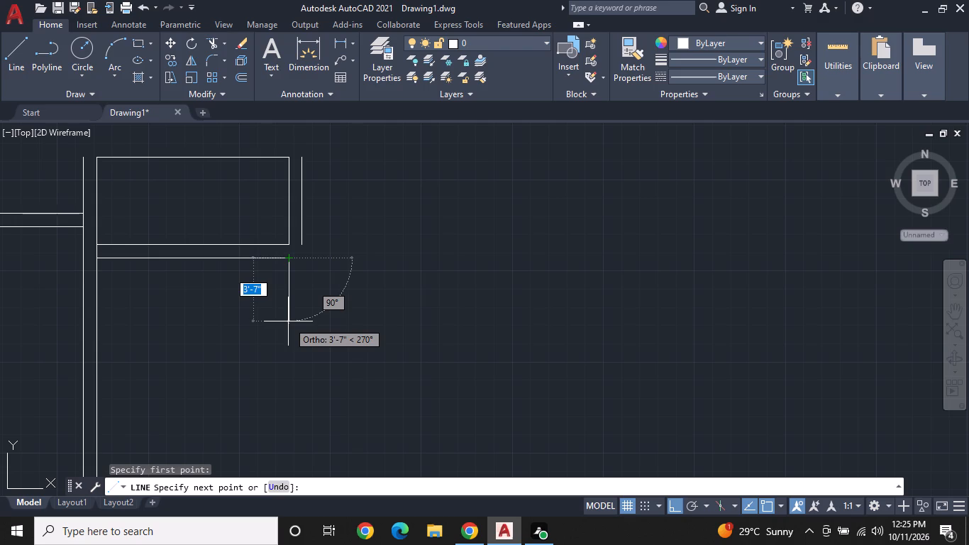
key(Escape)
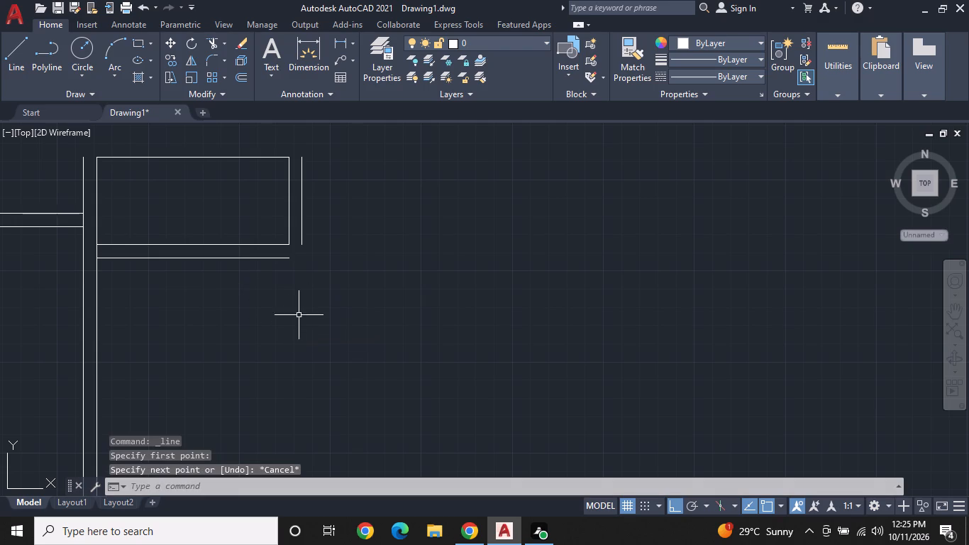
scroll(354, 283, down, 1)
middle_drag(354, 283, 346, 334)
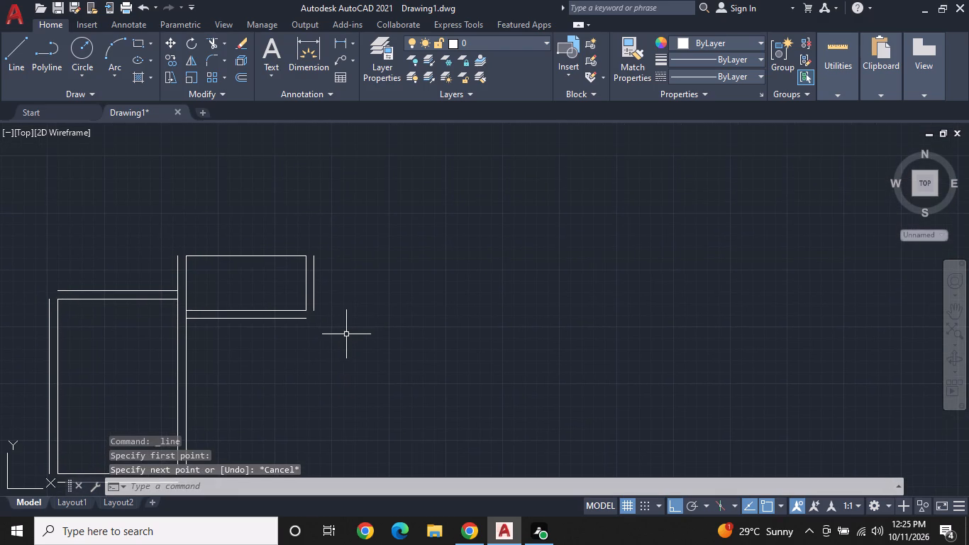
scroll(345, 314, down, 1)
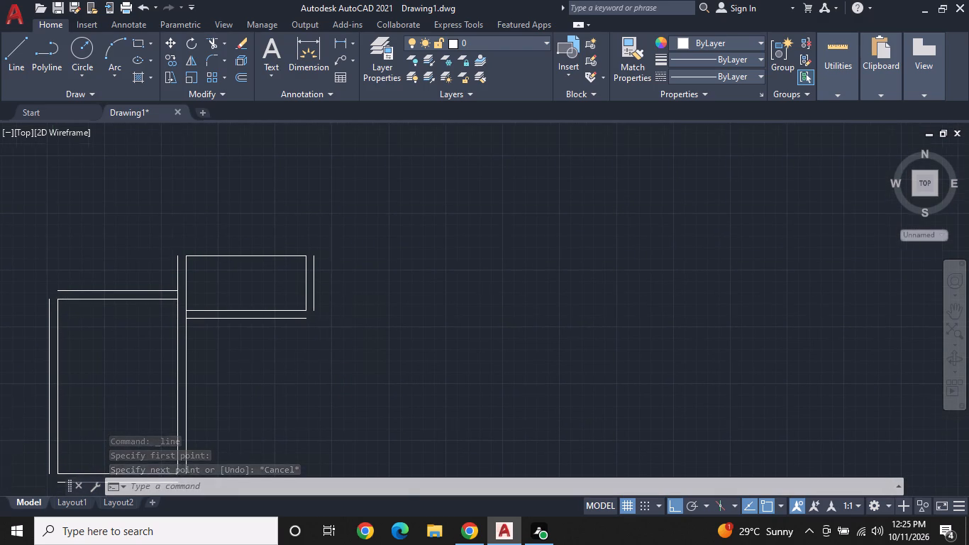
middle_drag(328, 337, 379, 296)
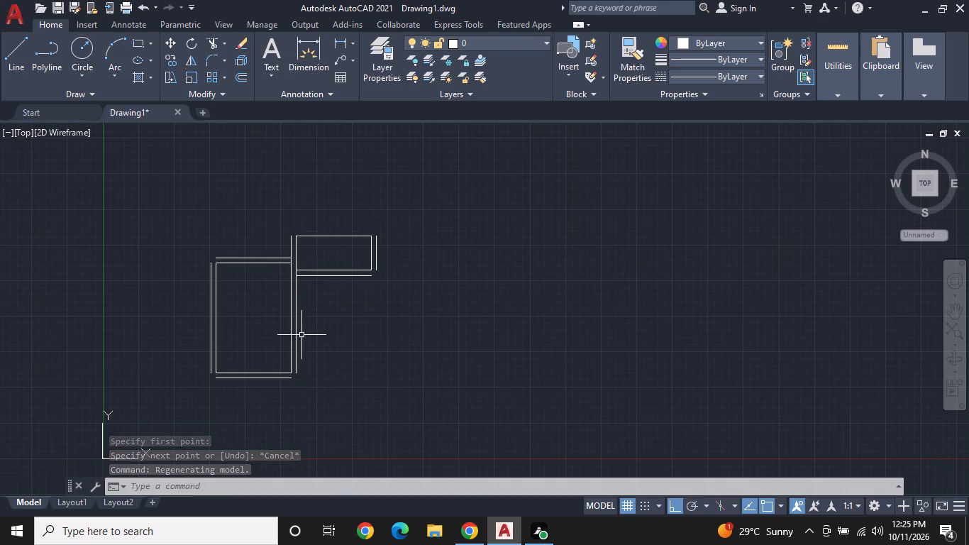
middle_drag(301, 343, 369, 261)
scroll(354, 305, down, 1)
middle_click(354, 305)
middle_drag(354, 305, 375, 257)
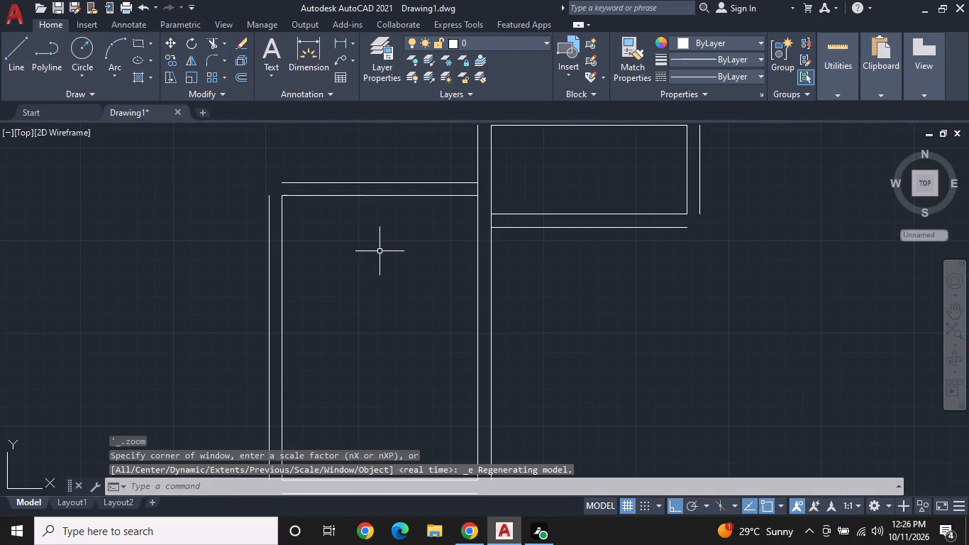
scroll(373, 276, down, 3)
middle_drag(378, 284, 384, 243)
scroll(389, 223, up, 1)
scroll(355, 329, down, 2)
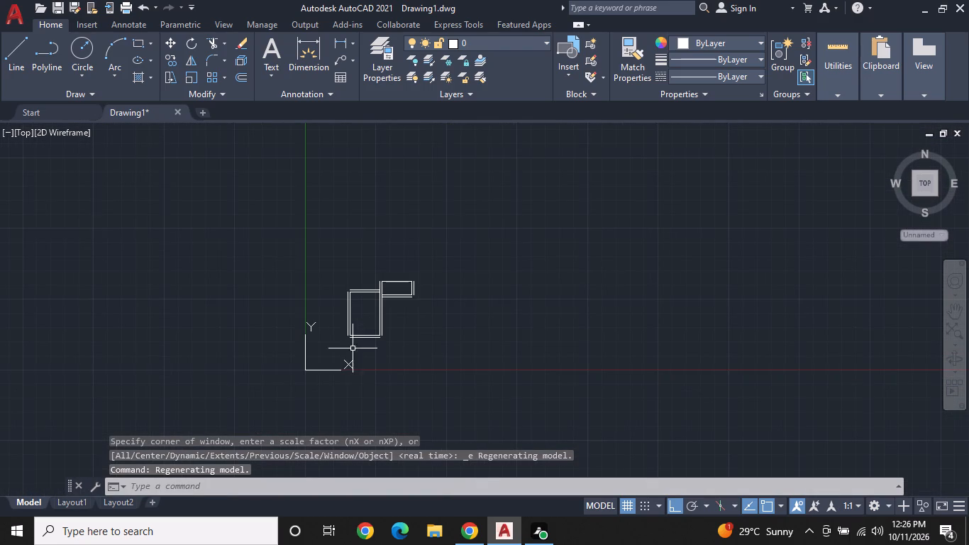
Move the UCS origin straight down to clear space below the floor plan.
middle_drag(349, 361, 350, 241)
scroll(340, 247, up, 2)
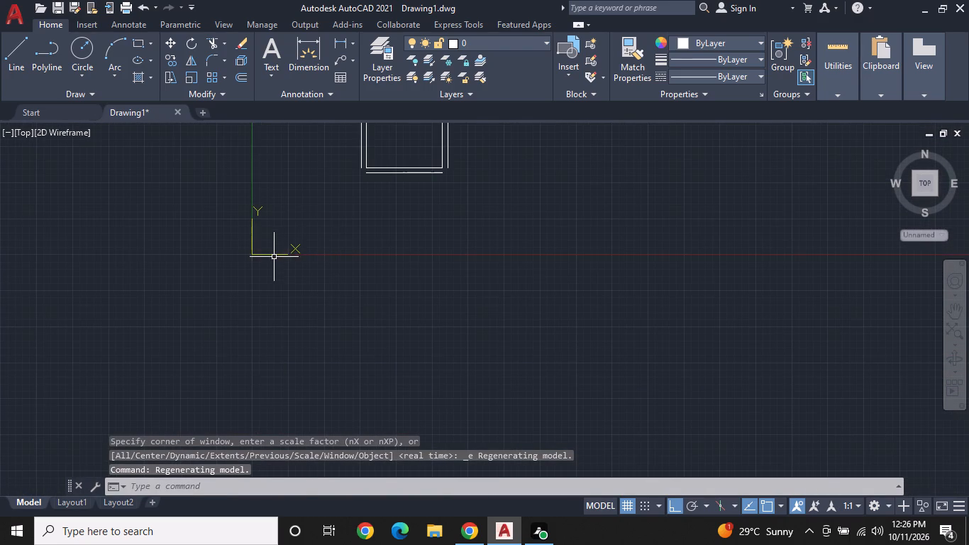
click(272, 257)
click(250, 254)
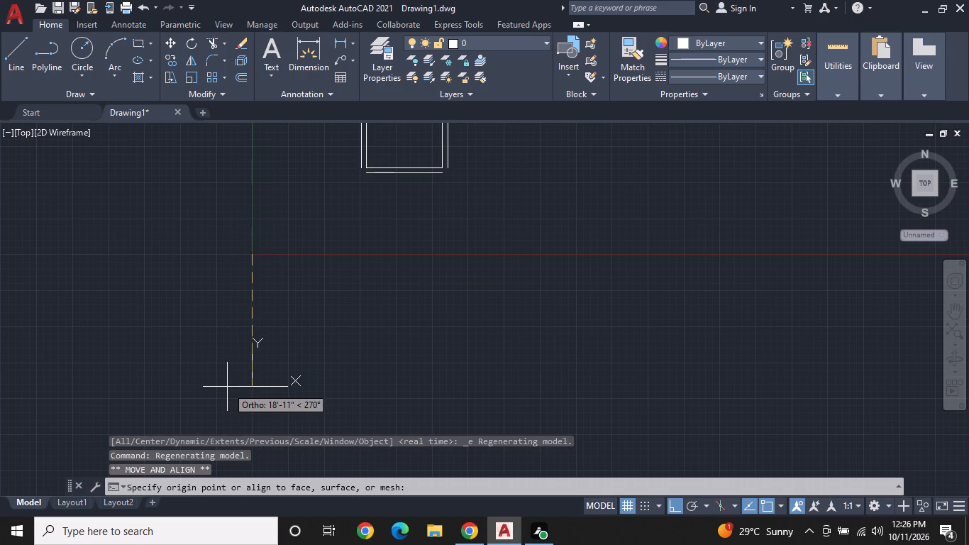
middle_click(228, 378)
middle_drag(230, 365, 230, 311)
scroll(230, 311, down, 2)
click(227, 385)
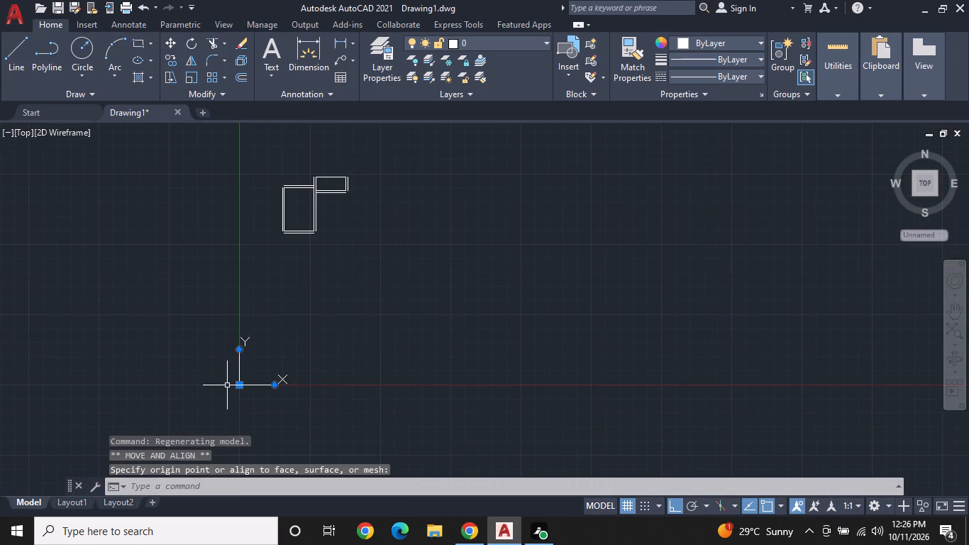
Draw a room below the first one from its outer bottom wall line's left end: 13' down, 11' right, and back up to the wall line.
scroll(315, 255, up, 3)
middle_drag(317, 263, 333, 328)
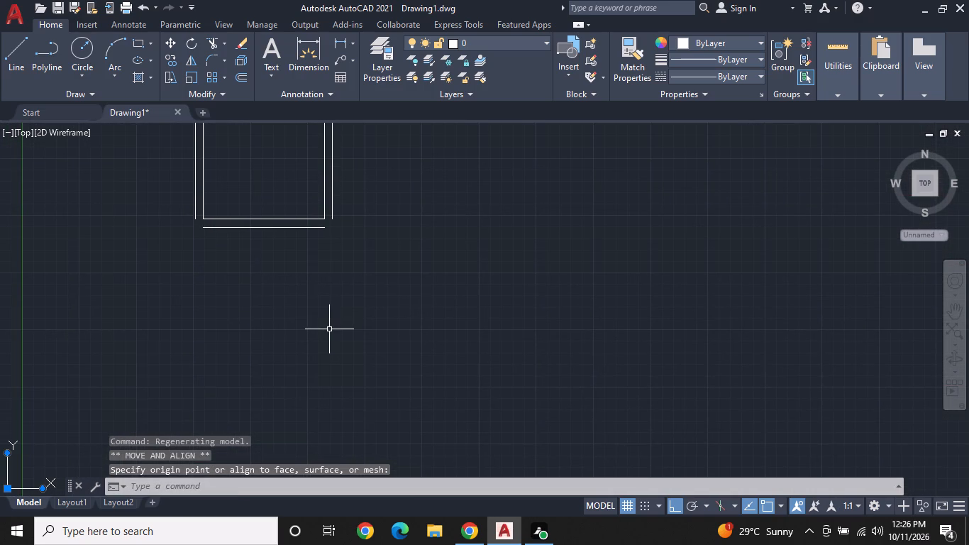
text(L)
key(space)
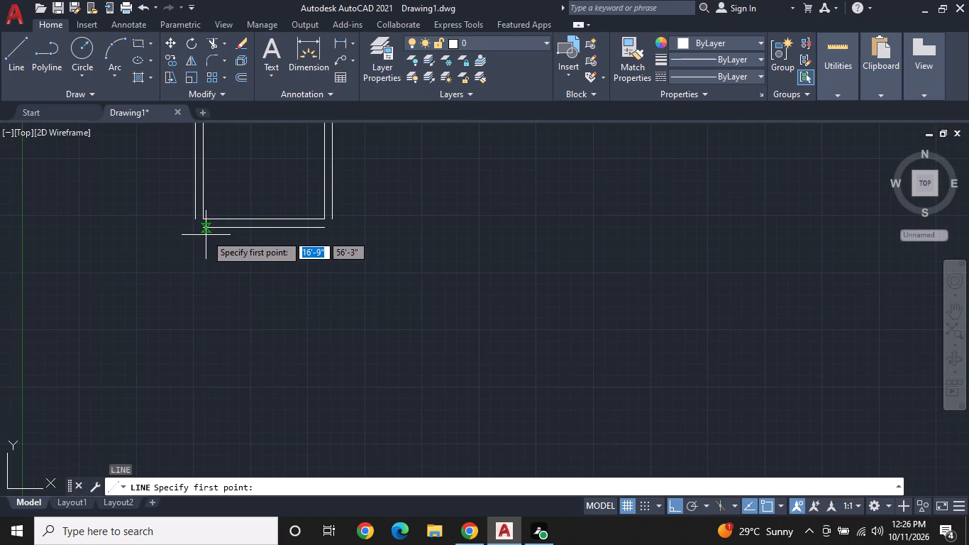
click(204, 229)
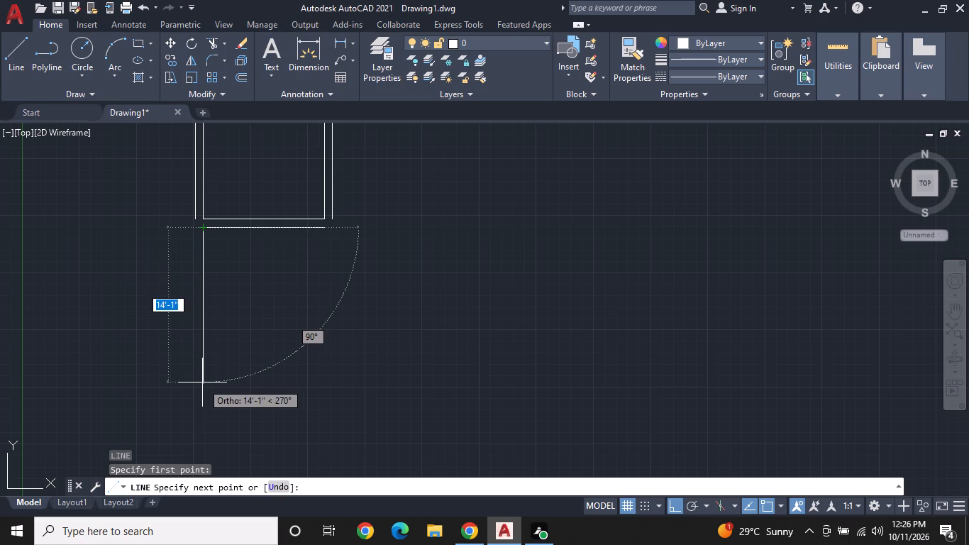
text(13')
key(Return)
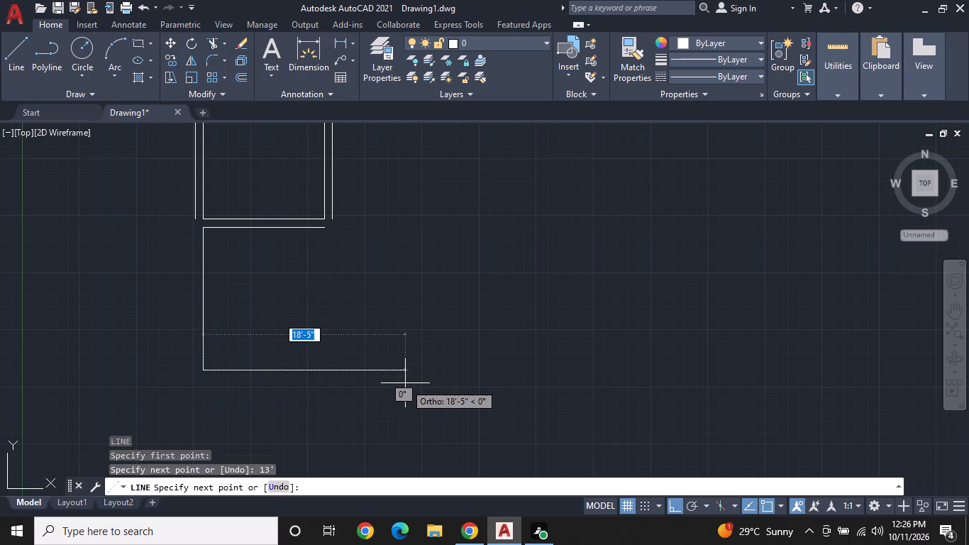
text(11')
key(Return)
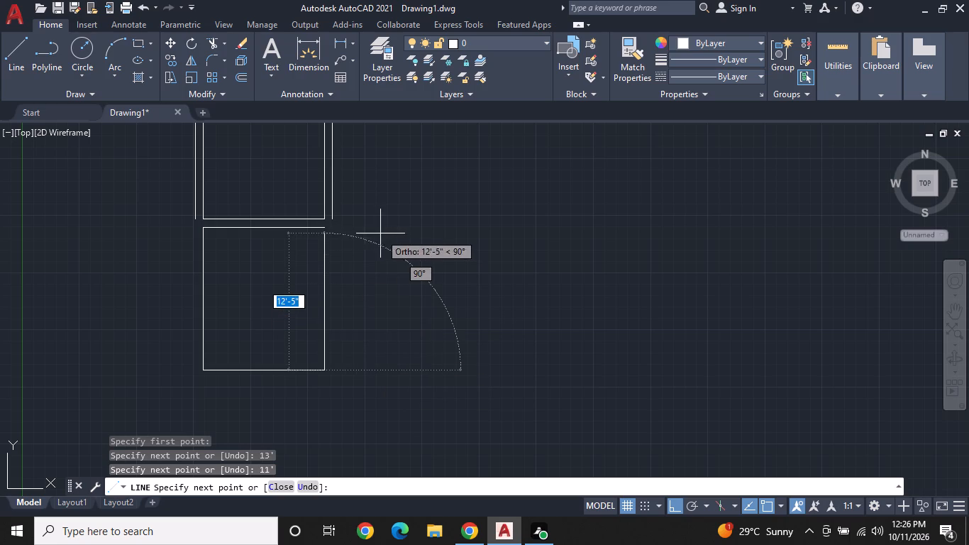
click(322, 230)
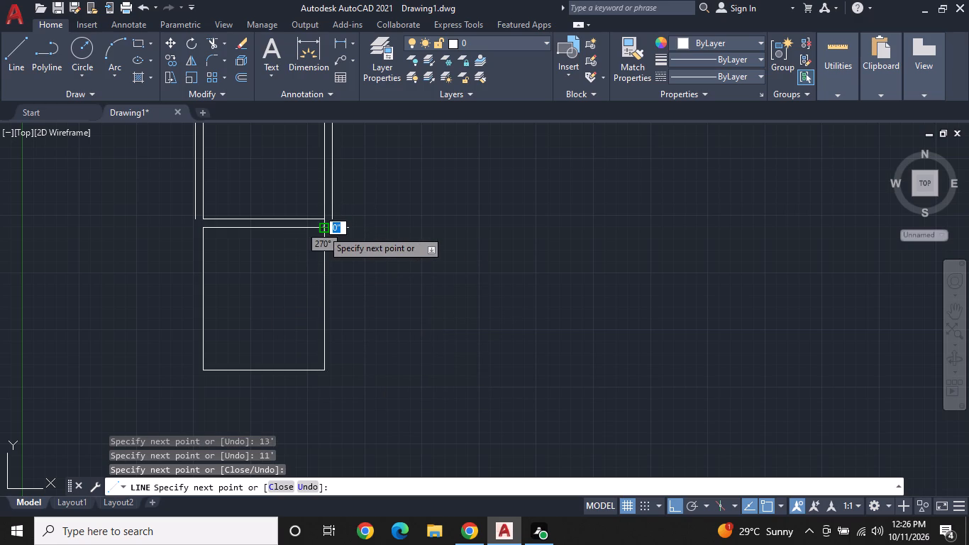
key(space)
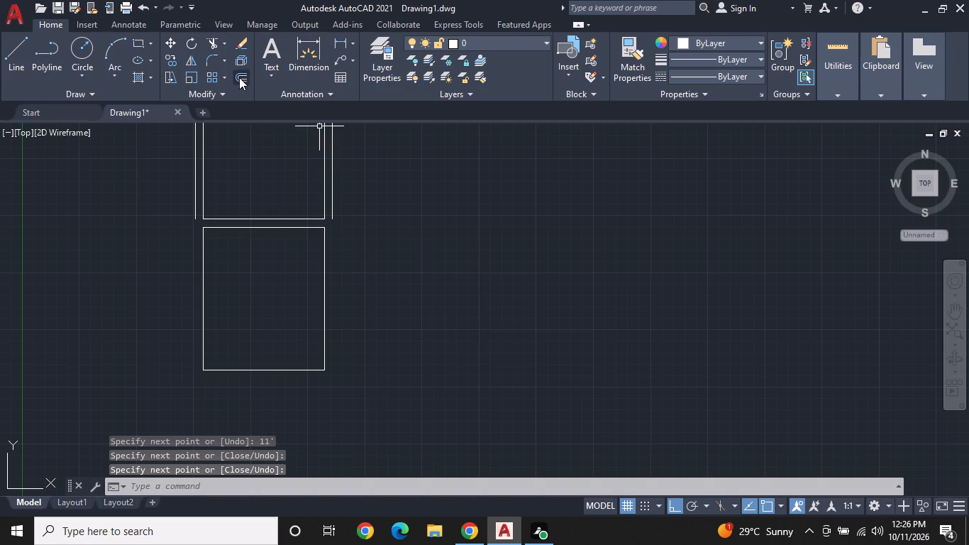
Offset the left, bottom and right sides of the 11' by 13' room outward by 9" as wall lines.
click(239, 77)
key(space)
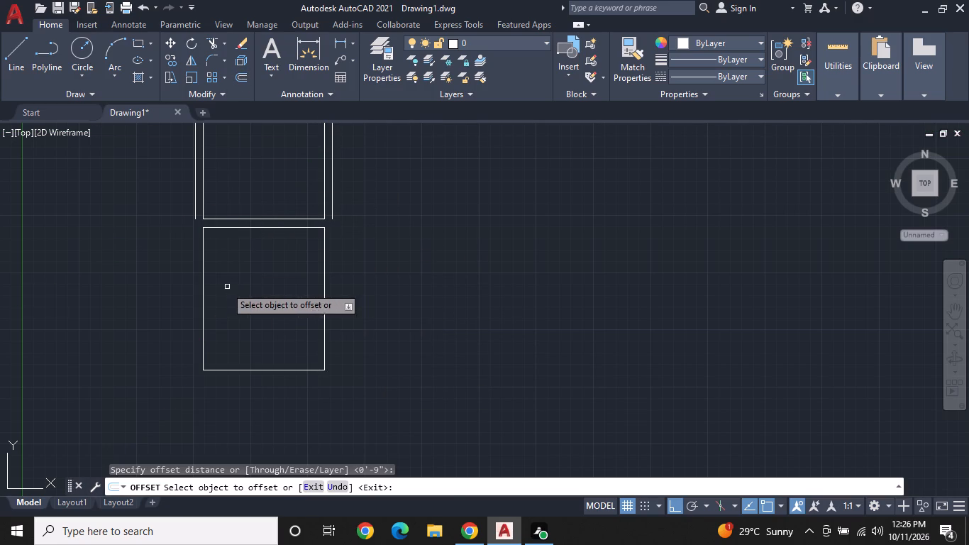
click(202, 289)
click(160, 291)
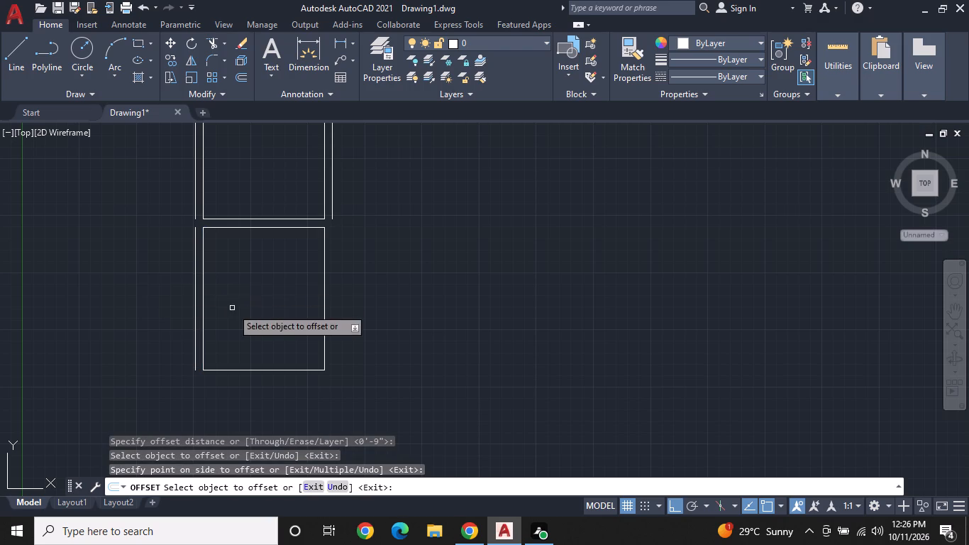
click(258, 370)
click(258, 397)
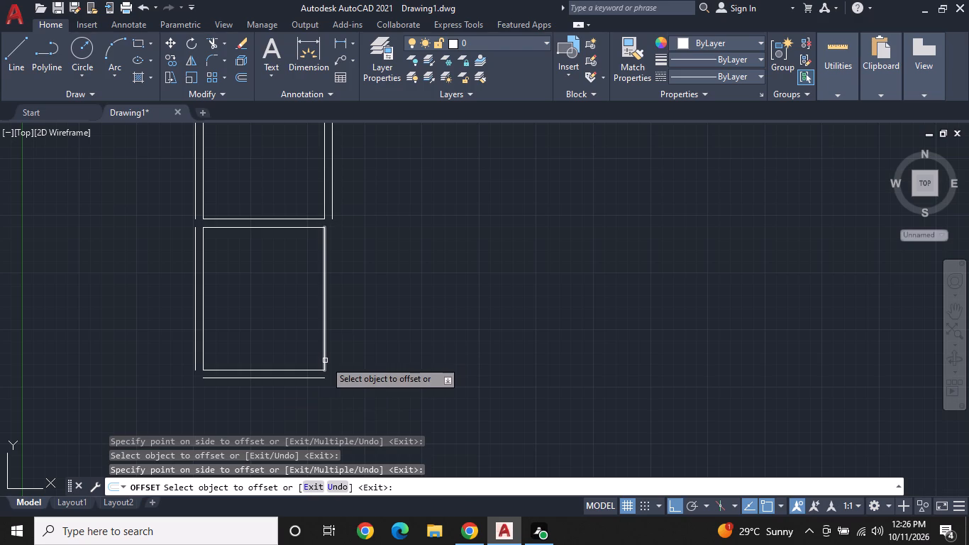
double_click(325, 360)
click(375, 362)
middle_click(443, 359)
middle_drag(443, 360, 290, 362)
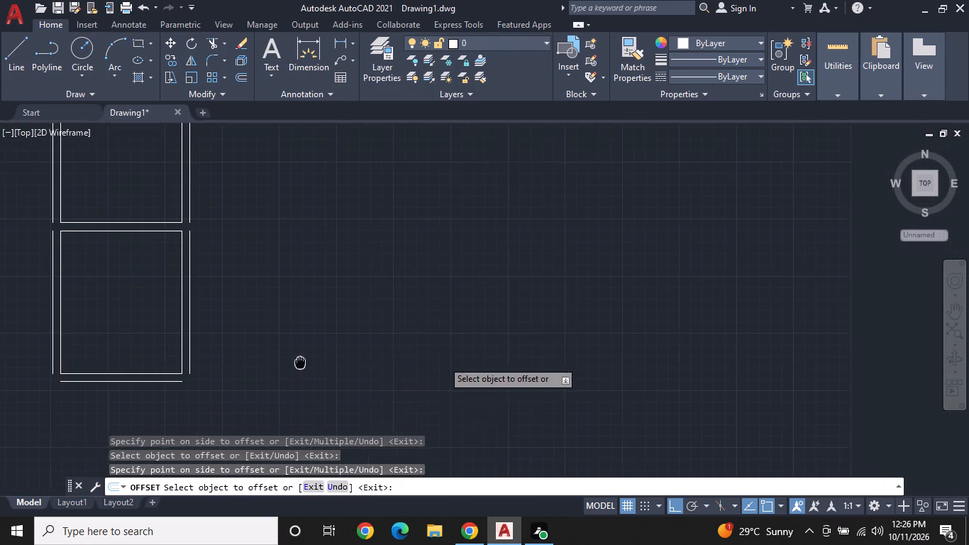
middle_drag(290, 362, 286, 362)
middle_drag(291, 334, 314, 289)
key(space)
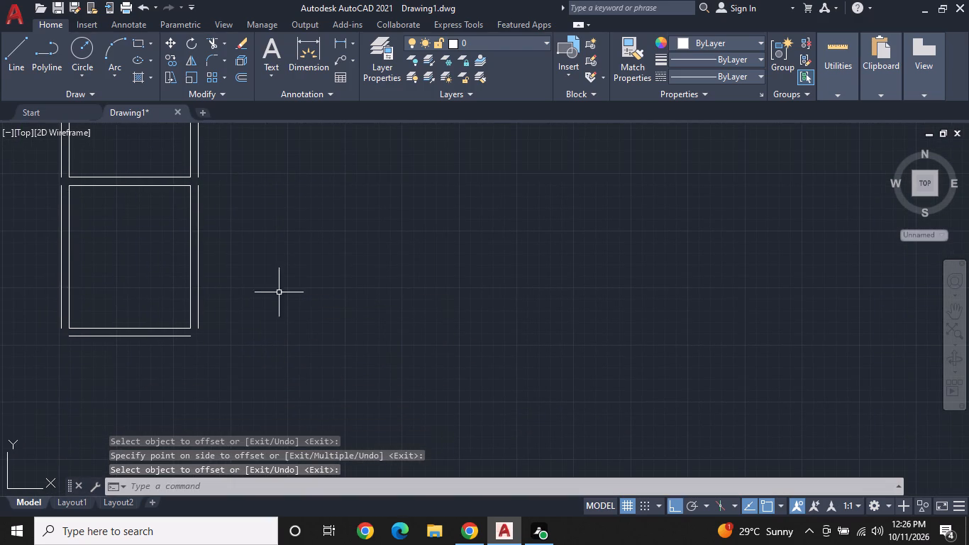
Draw a room from the bottom end of the 11' by 13' room's right outer wall line: 5' right, 9' up, and back left to that room's inner wall line.
text(L)
key(space)
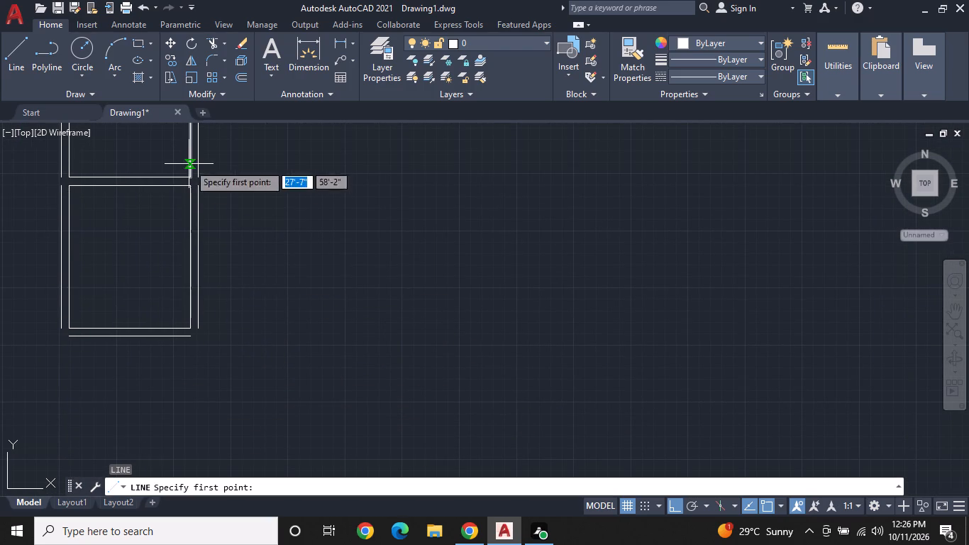
click(199, 331)
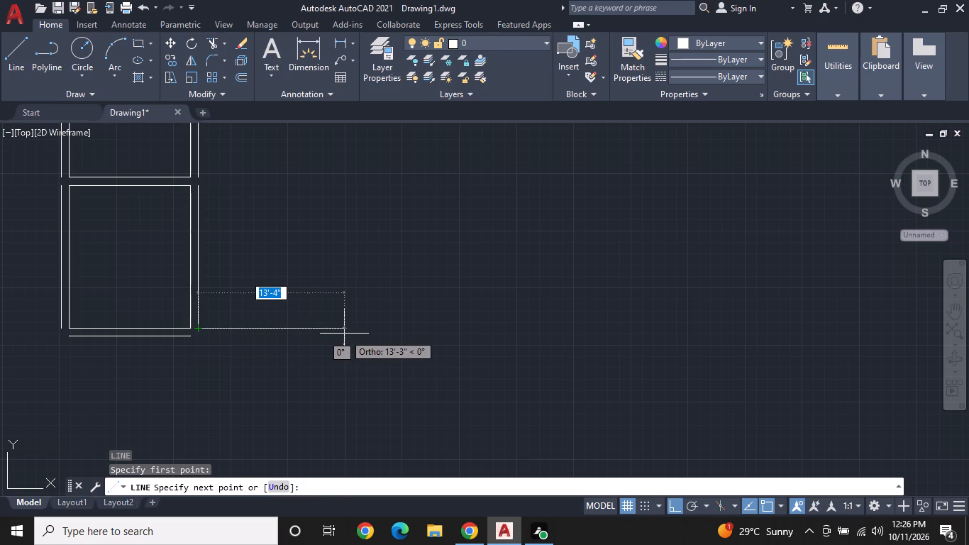
text(5')
key(Return)
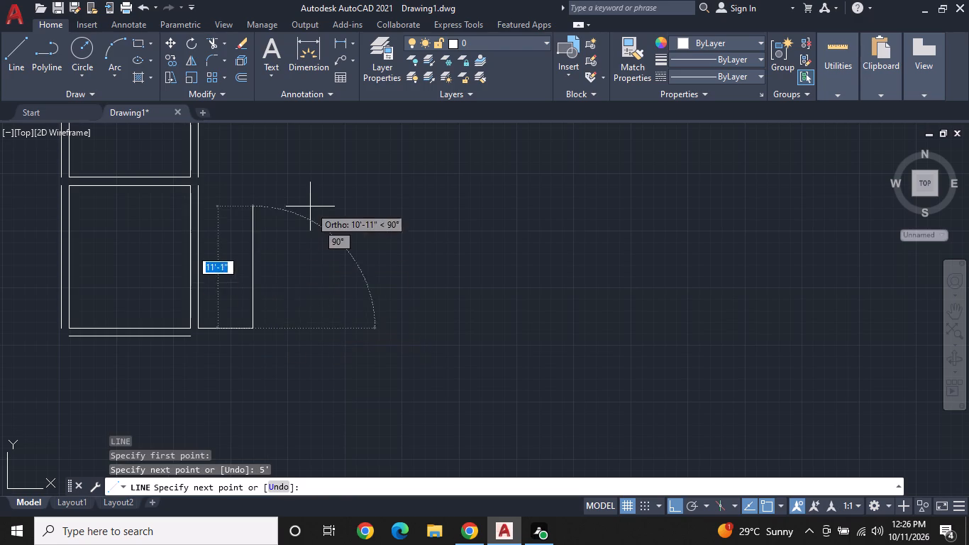
text(9')
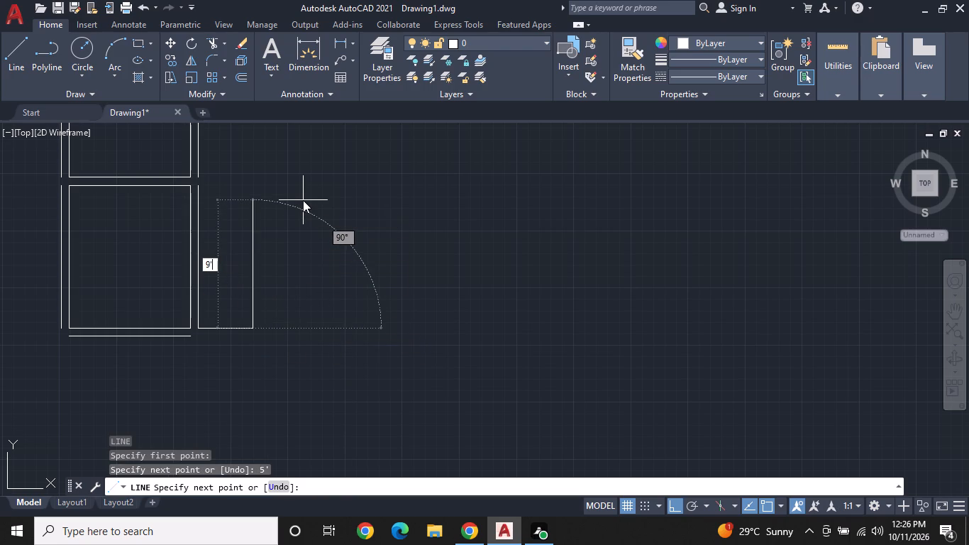
key(Return)
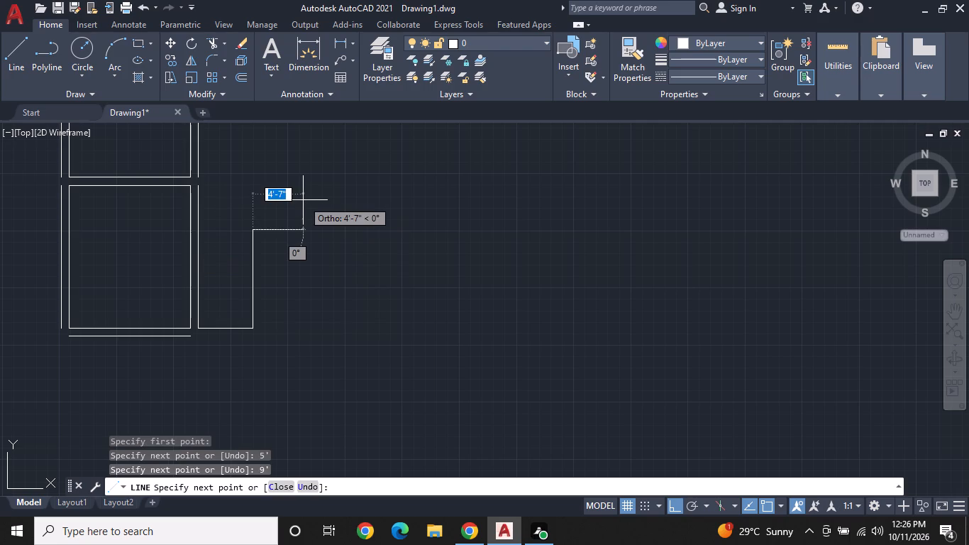
scroll(216, 235, up, 1)
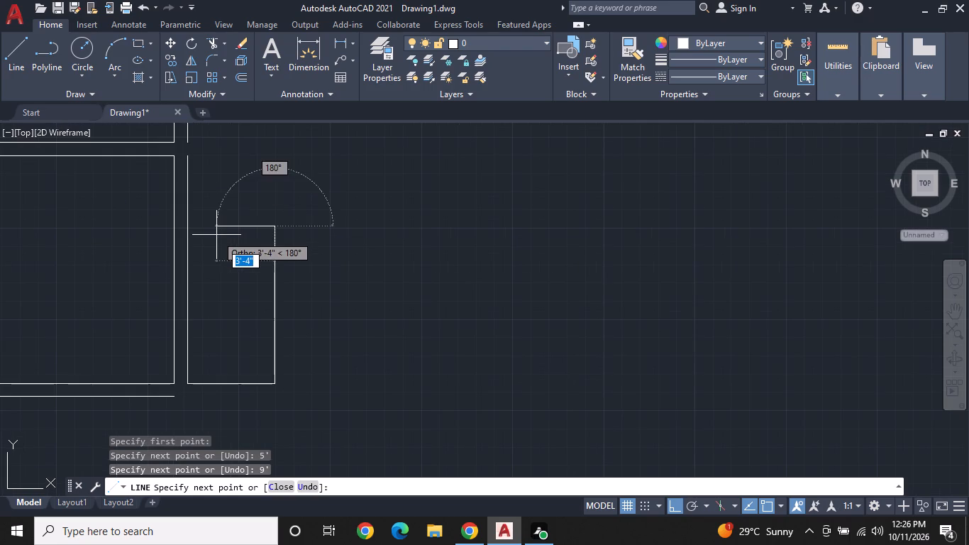
click(170, 224)
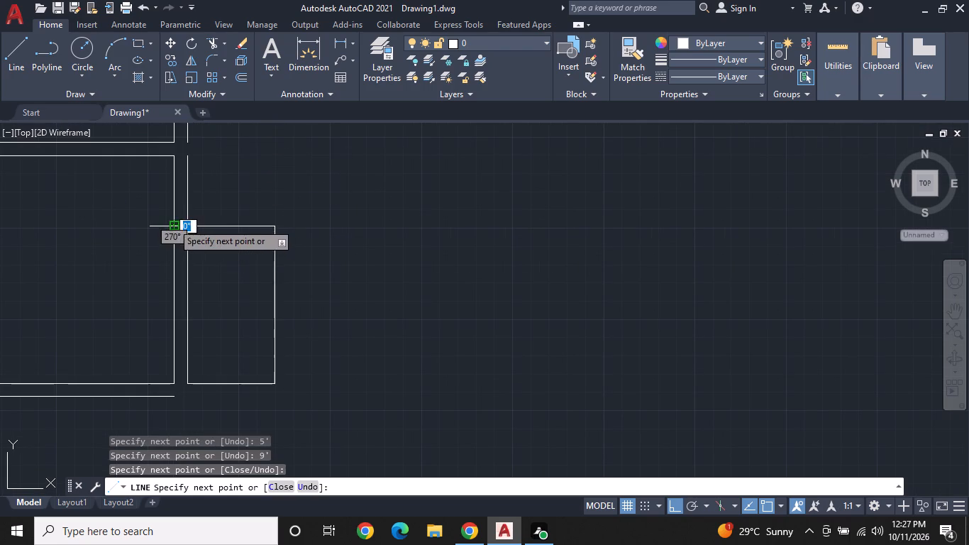
key(space)
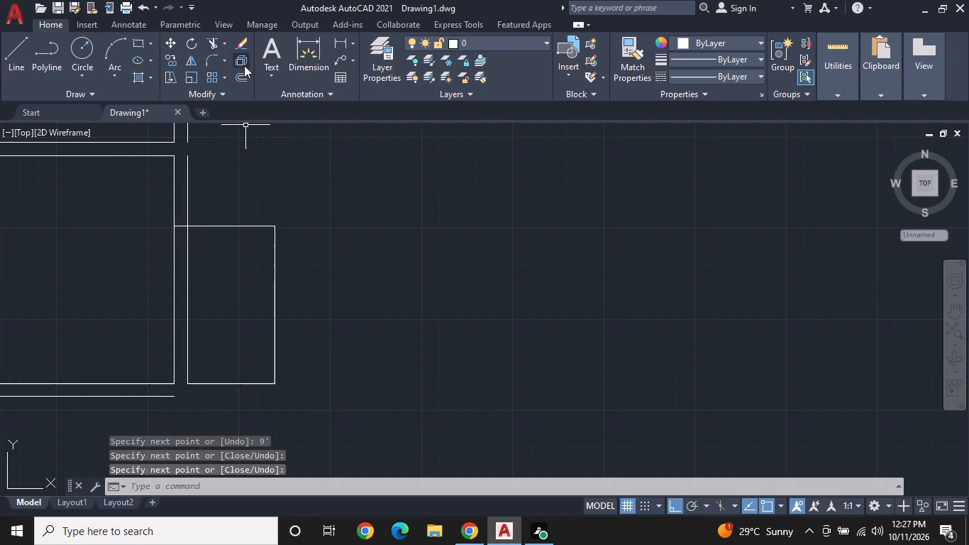
Offset the top, right and bottom sides of the 5' by 9' room outward by 9" as wall lines.
click(241, 77)
key(space)
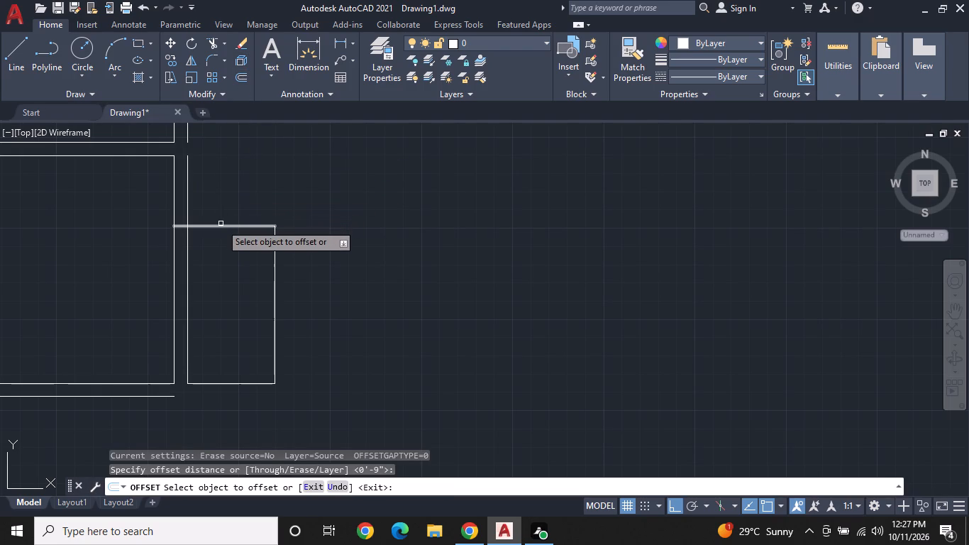
click(221, 224)
click(221, 226)
click(227, 206)
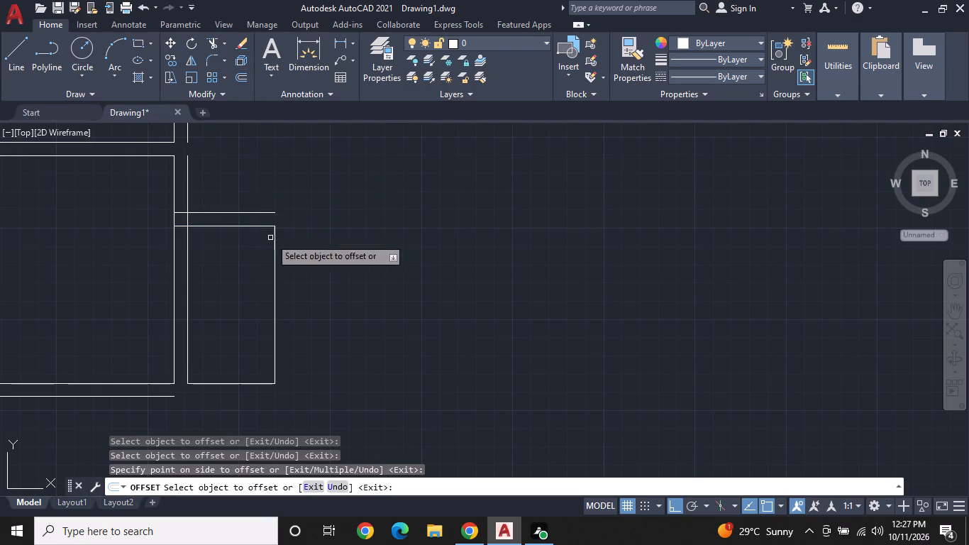
click(275, 268)
click(298, 269)
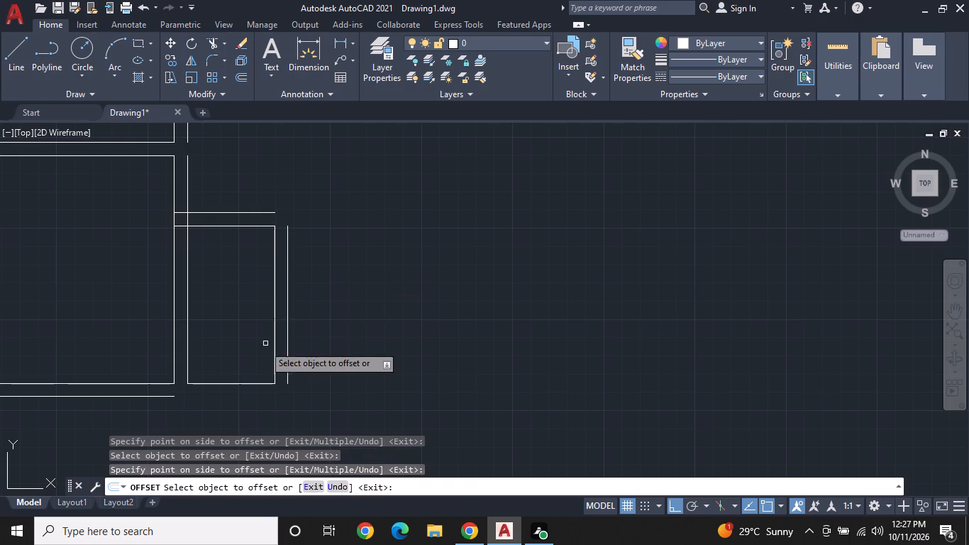
click(216, 384)
click(216, 402)
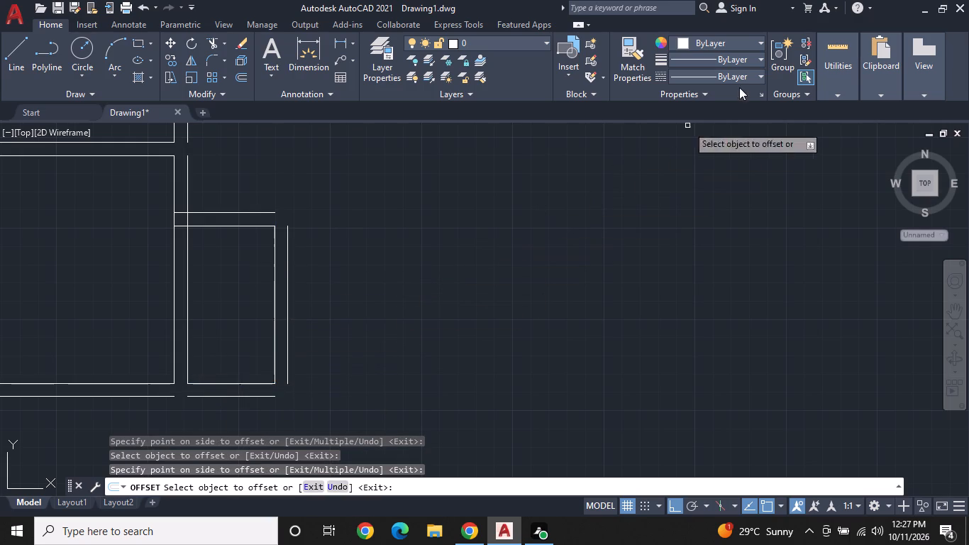
Check the inside width and height of the 5' by 9' room with Quick Measure.
click(853, 96)
click(841, 139)
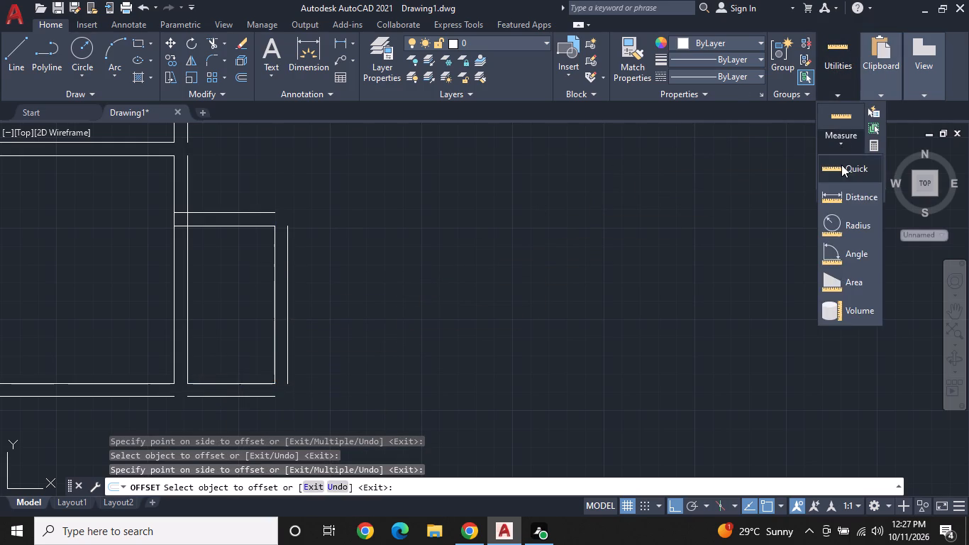
click(841, 165)
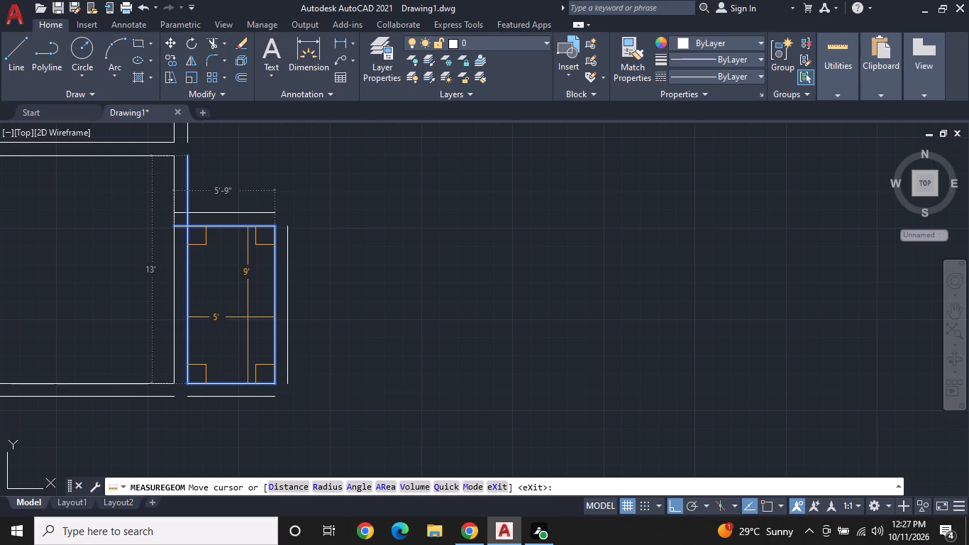
key(space)
middle_drag(402, 263, 431, 222)
key(space)
key(space)
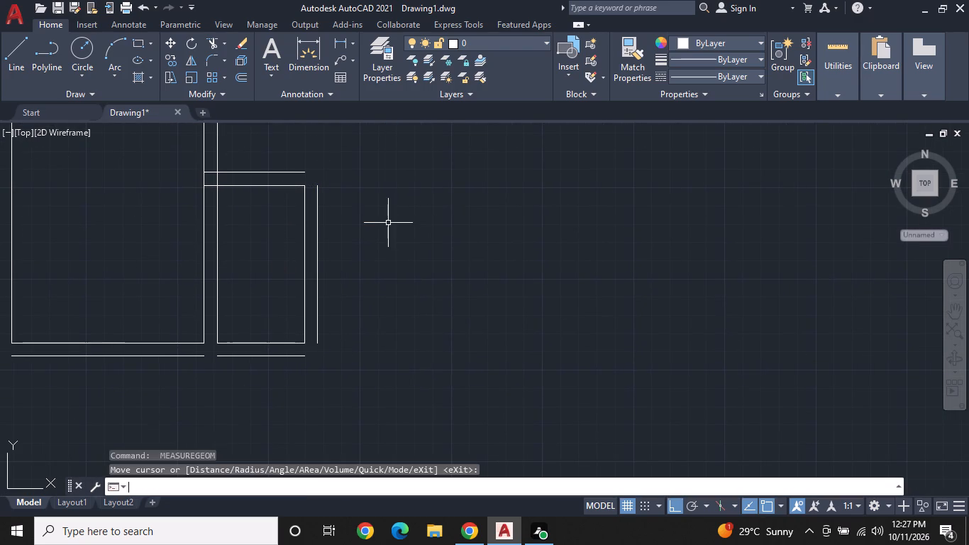
Start a line from the bottom end of the 5' by 9' room's right outer wall line.
scroll(415, 221, down, 2)
middle_drag(380, 235, 337, 242)
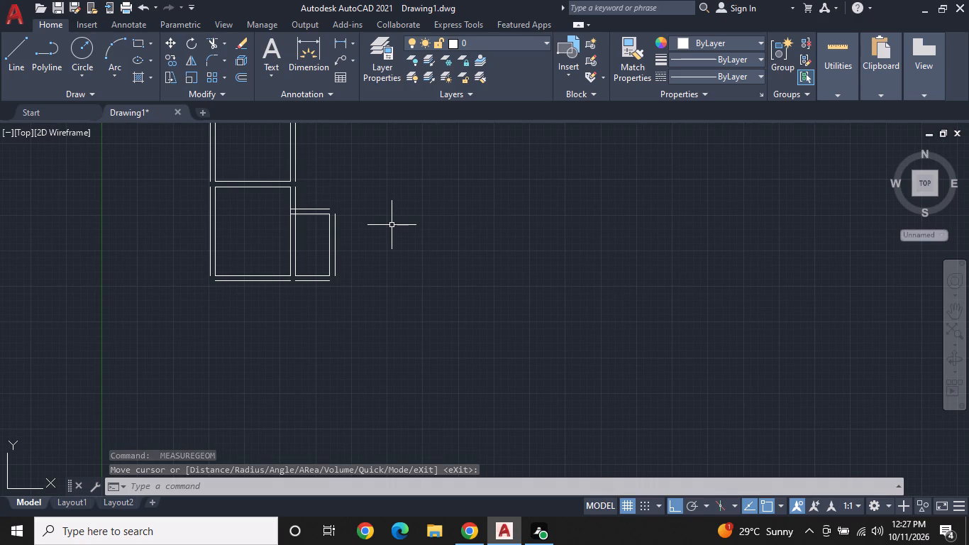
middle_drag(389, 226, 375, 179)
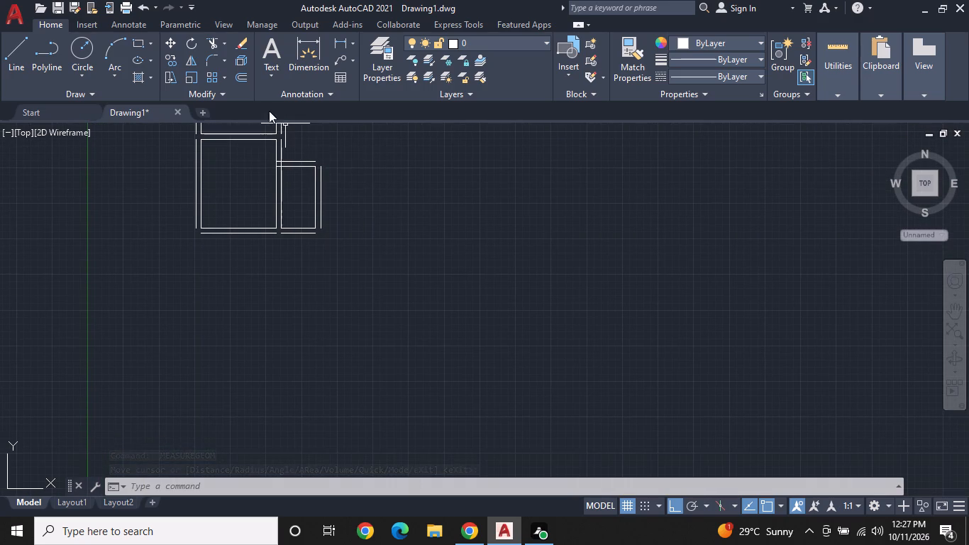
click(23, 50)
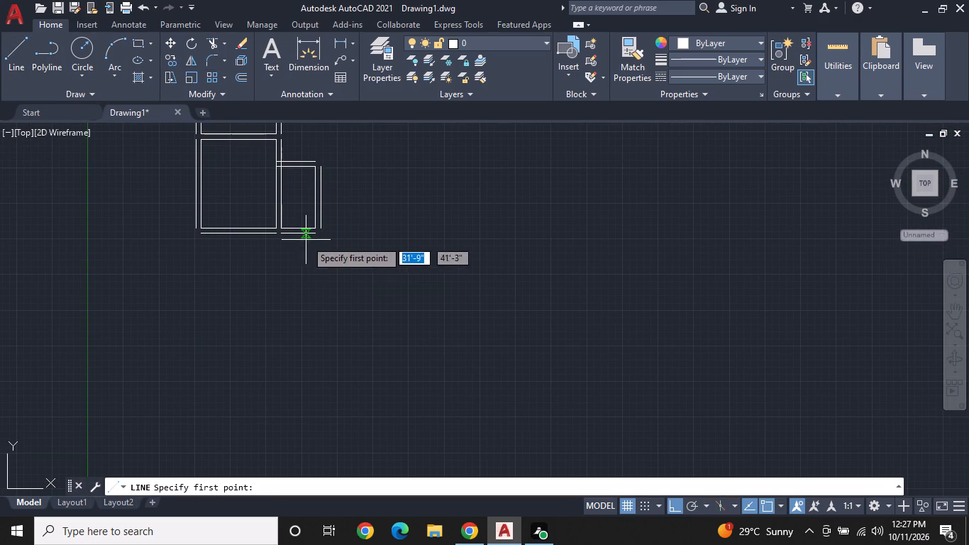
scroll(321, 224, up, 3)
click(311, 241)
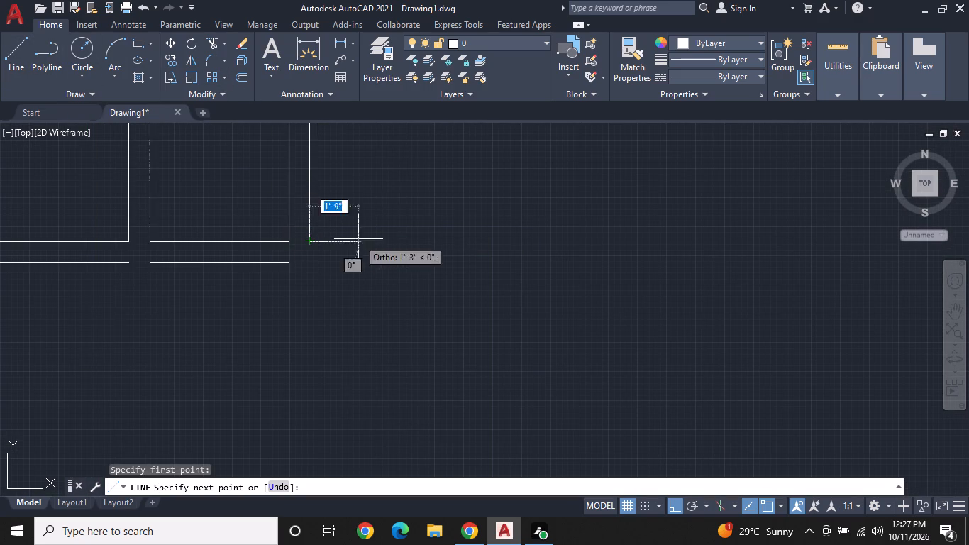
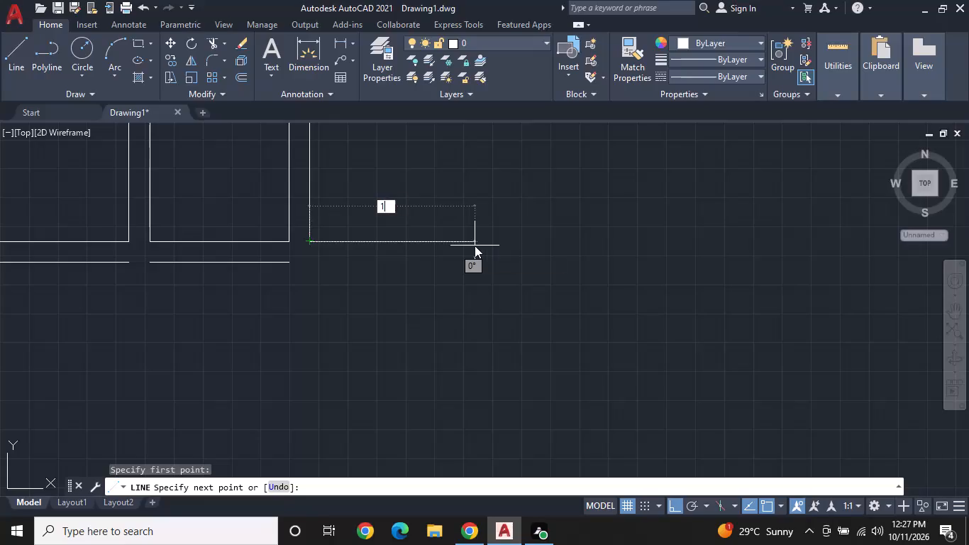
Complete the 10' by 13' room outline: 10' right, 13' up, left, and down to the top end of the 5' by 9' room's right outer wall line.
key(Return)
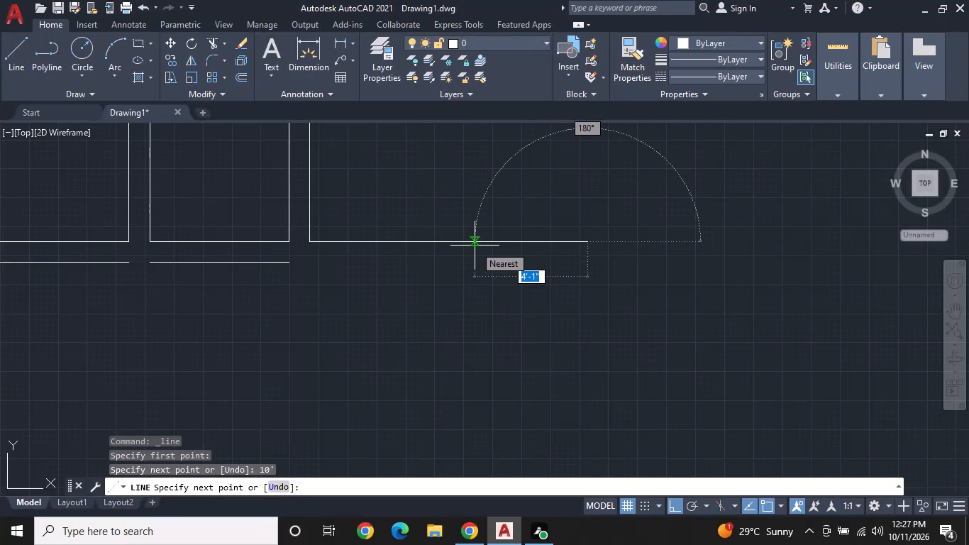
middle_drag(480, 186, 485, 195)
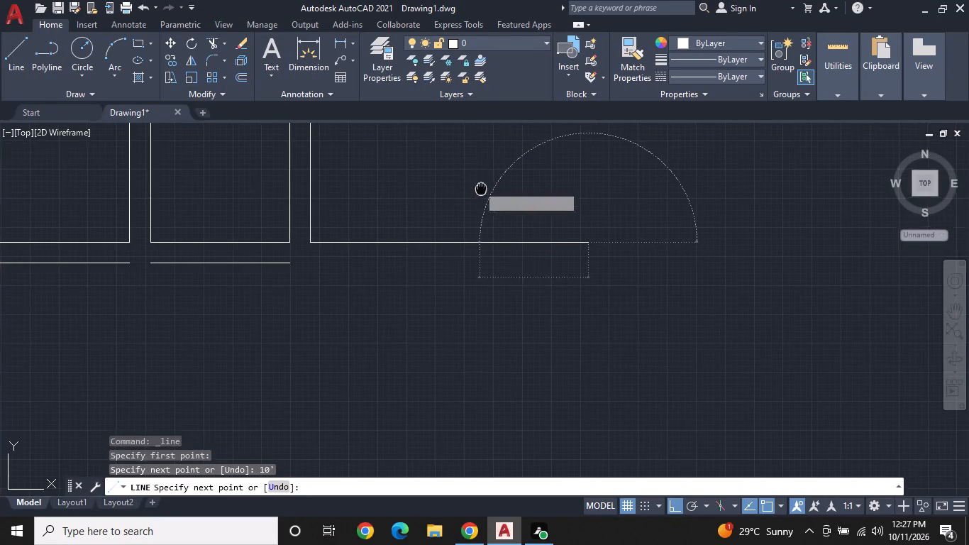
middle_drag(485, 195, 489, 280)
middle_click(489, 280)
scroll(490, 274, down, 1)
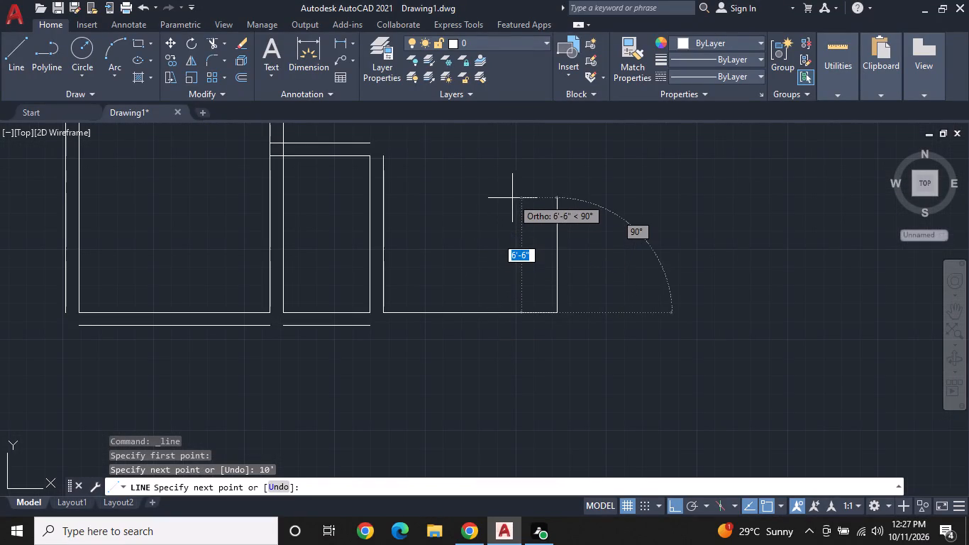
middle_drag(514, 200, 403, 209)
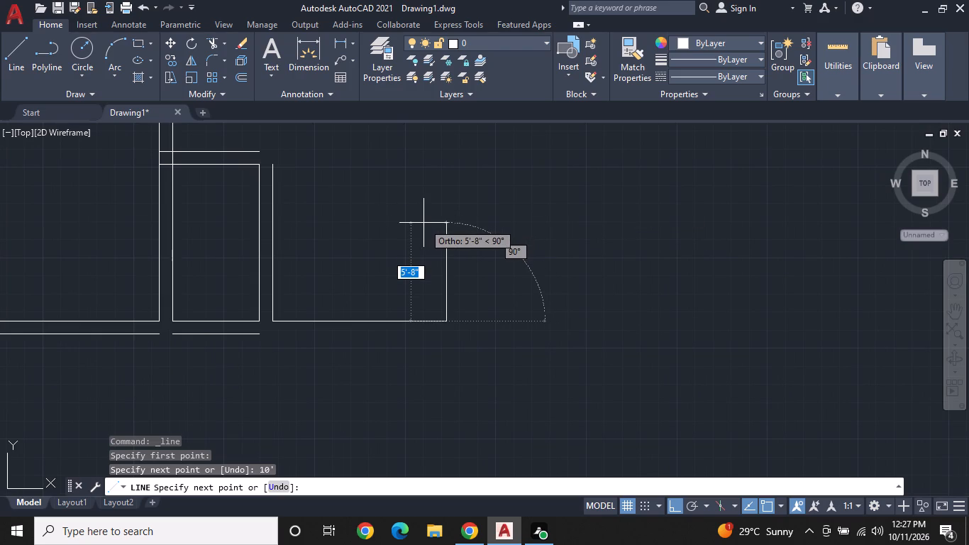
text(13)
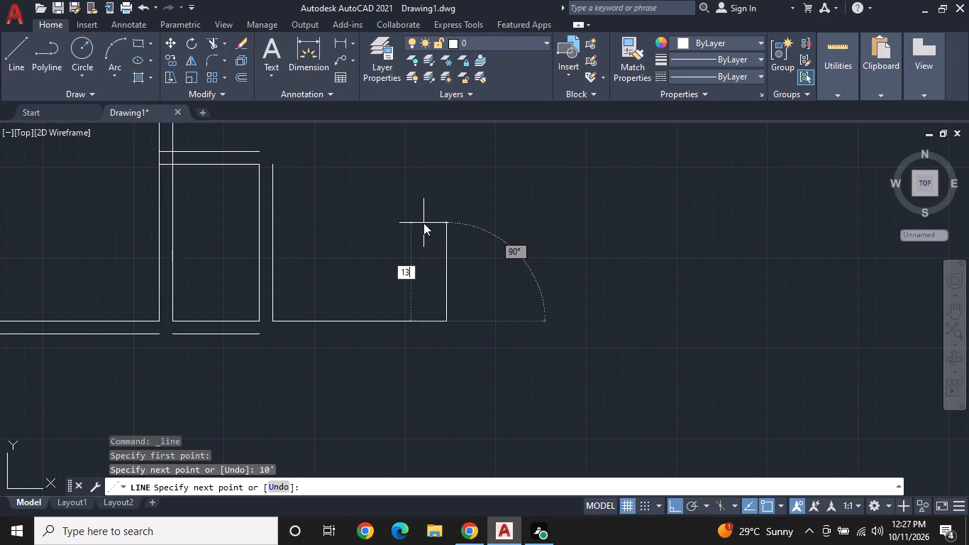
key(apostrophe)
key(Return)
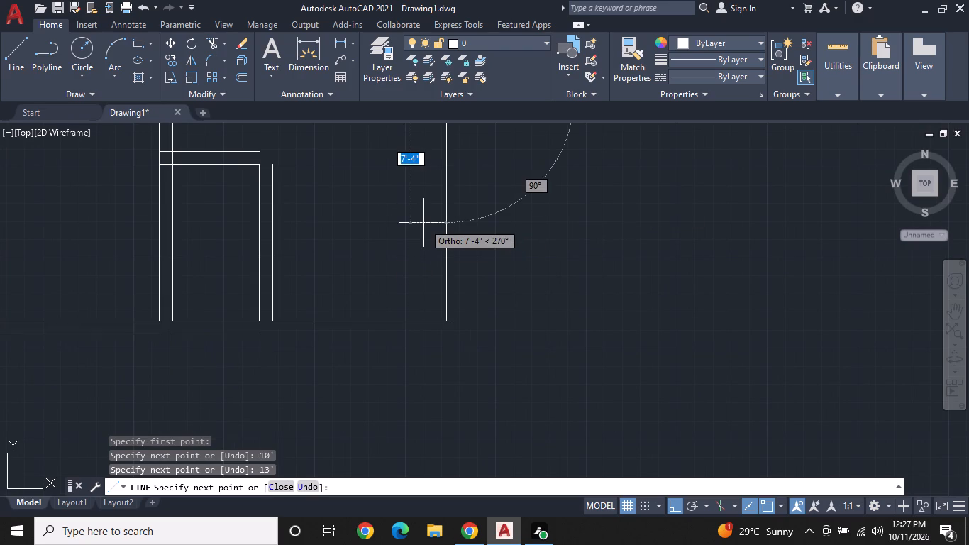
scroll(423, 223, down, 1)
middle_drag(426, 241, 426, 310)
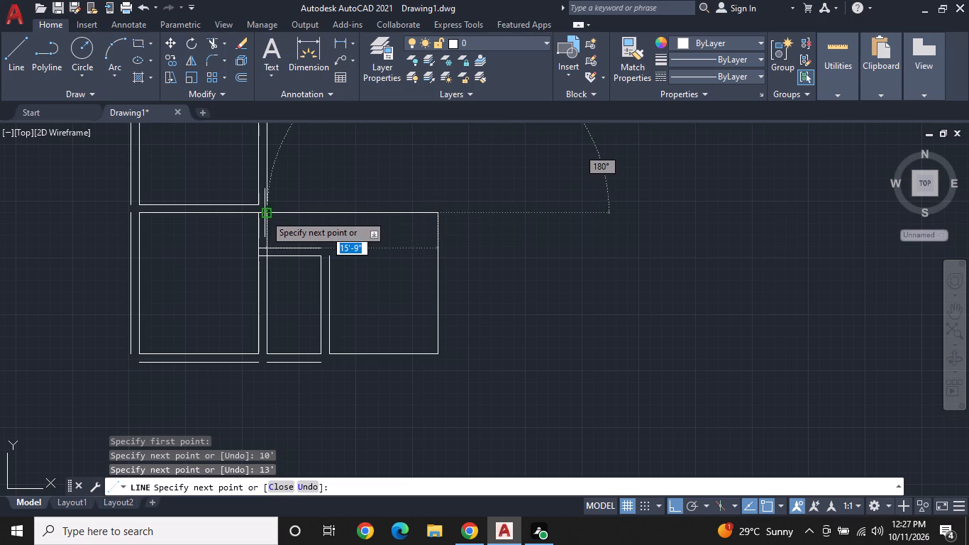
scroll(265, 216, up, 2)
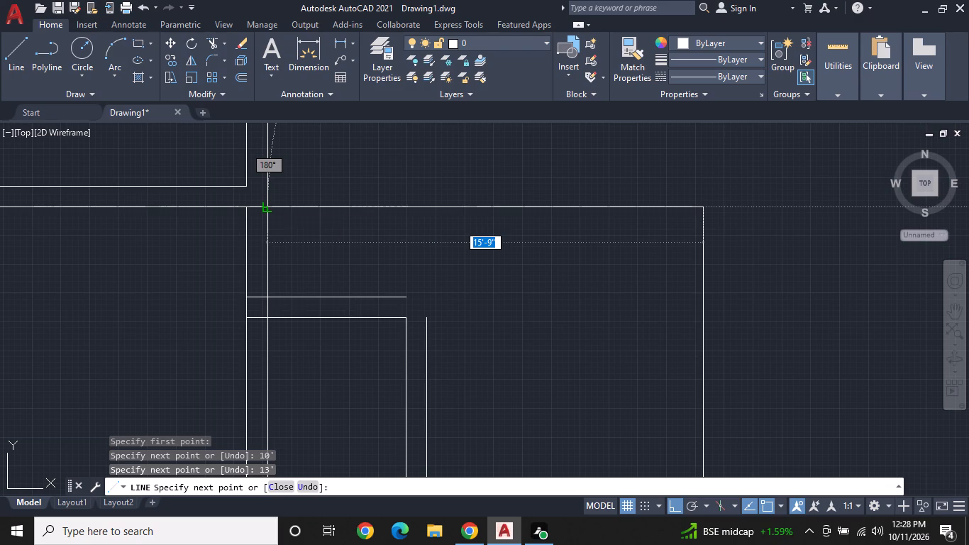
scroll(303, 215, down, 1)
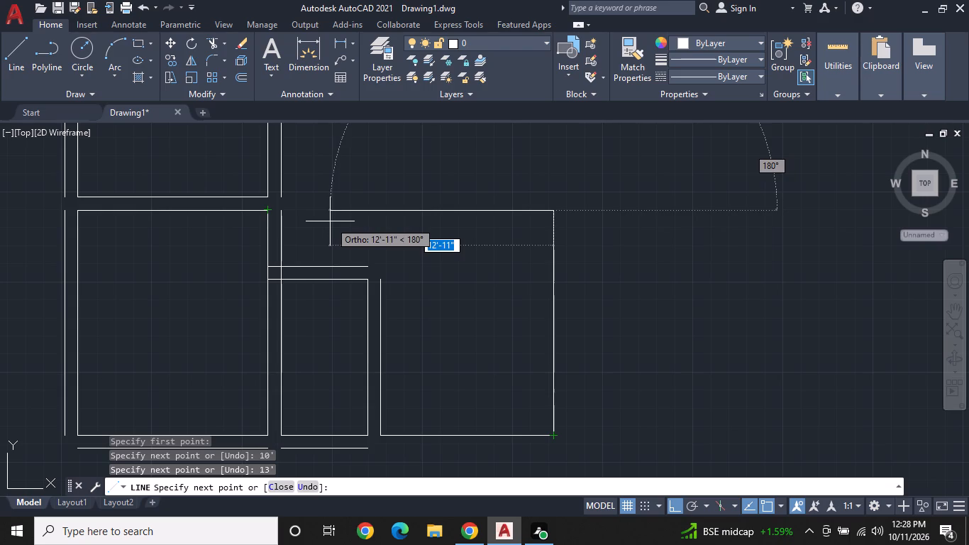
middle_drag(358, 223, 374, 211)
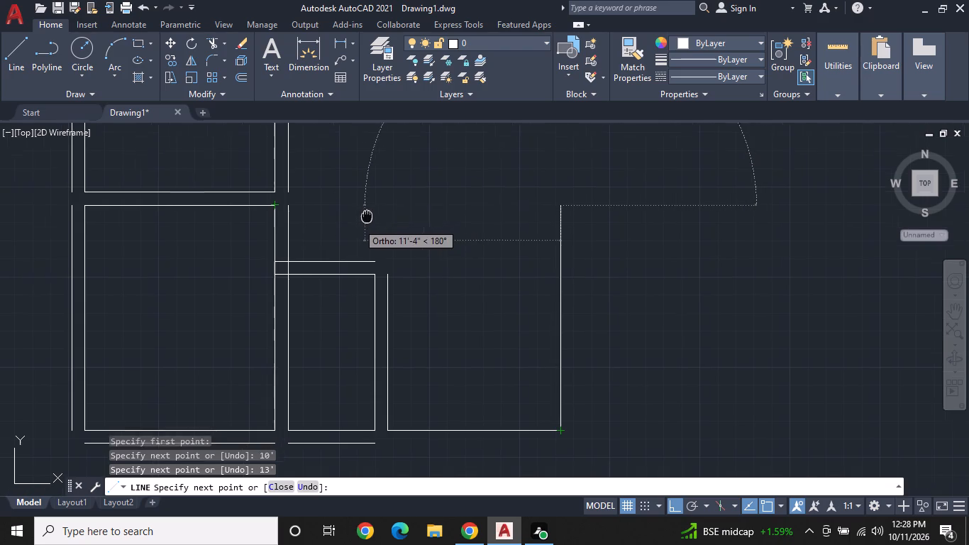
middle_drag(374, 211, 383, 205)
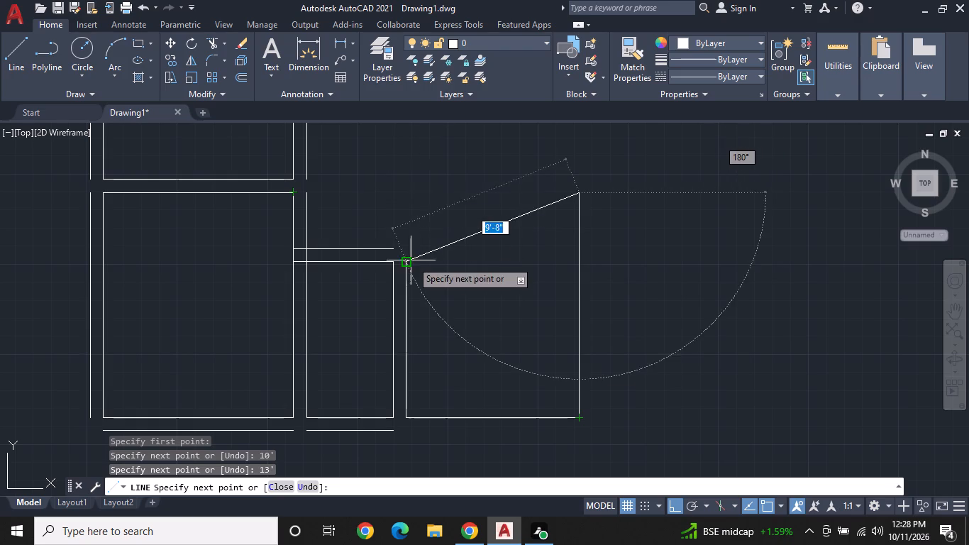
click(406, 191)
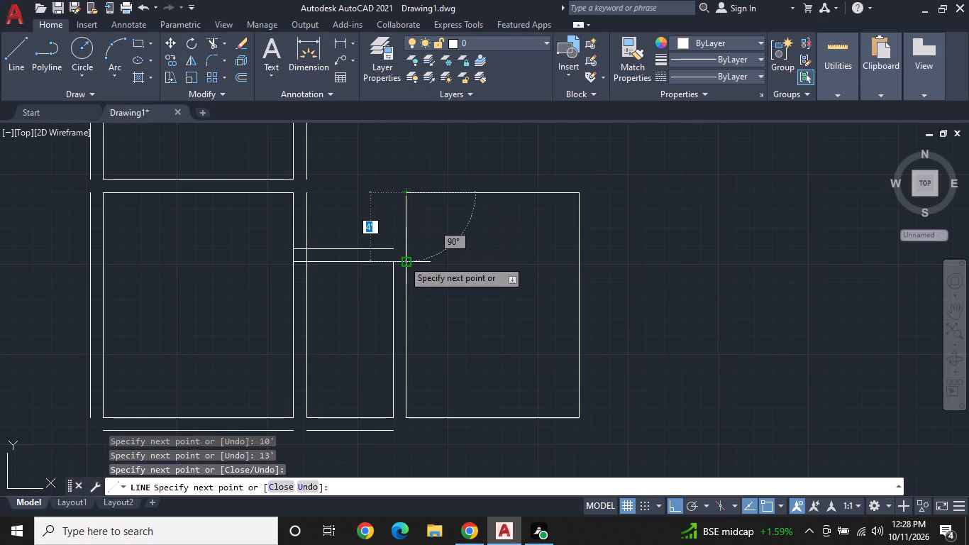
double_click(402, 263)
key(space)
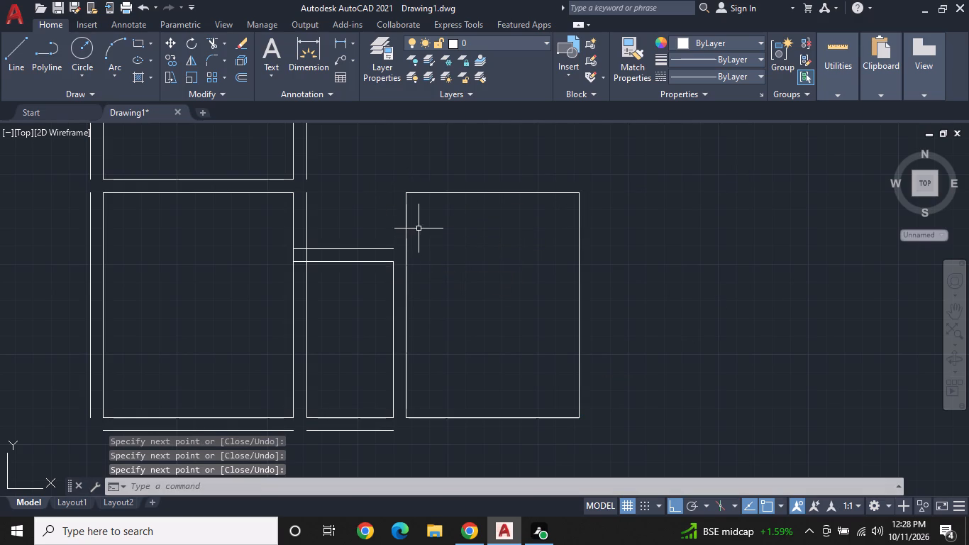
Offset the 10' by 13' room's upper left segment, top, right and bottom sides outward by 9" as wall lines.
click(244, 74)
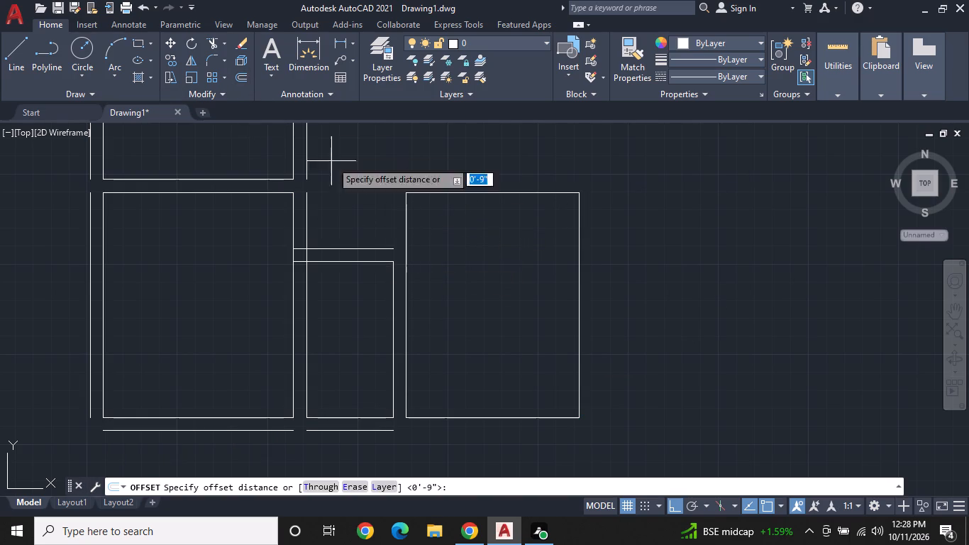
key(space)
click(407, 228)
click(329, 220)
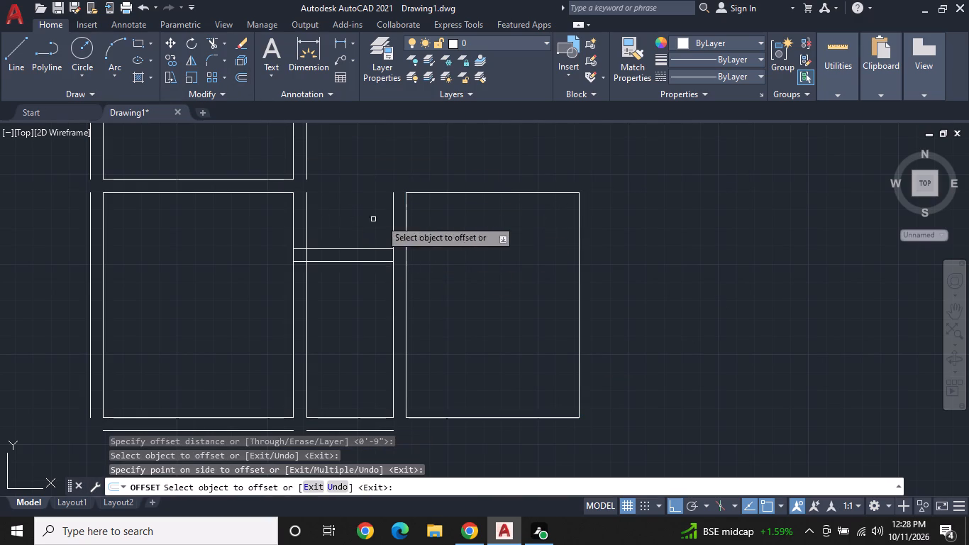
click(474, 192)
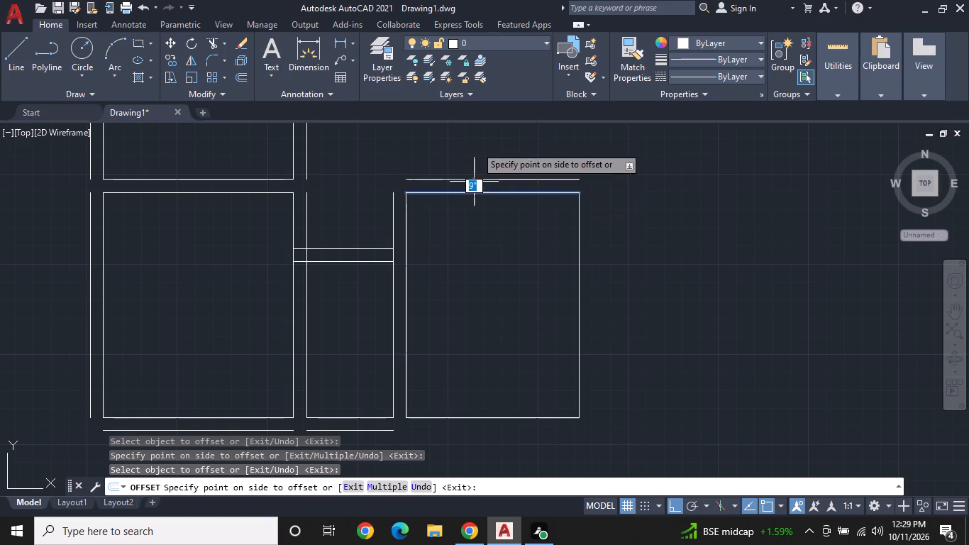
click(476, 146)
click(480, 156)
middle_drag(508, 226, 352, 210)
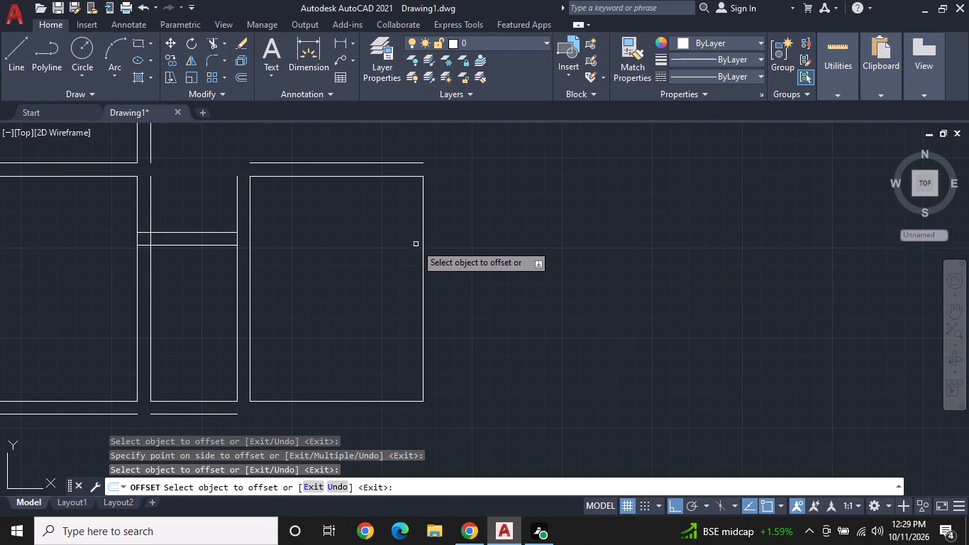
click(423, 275)
click(457, 277)
middle_drag(458, 271, 535, 189)
click(418, 318)
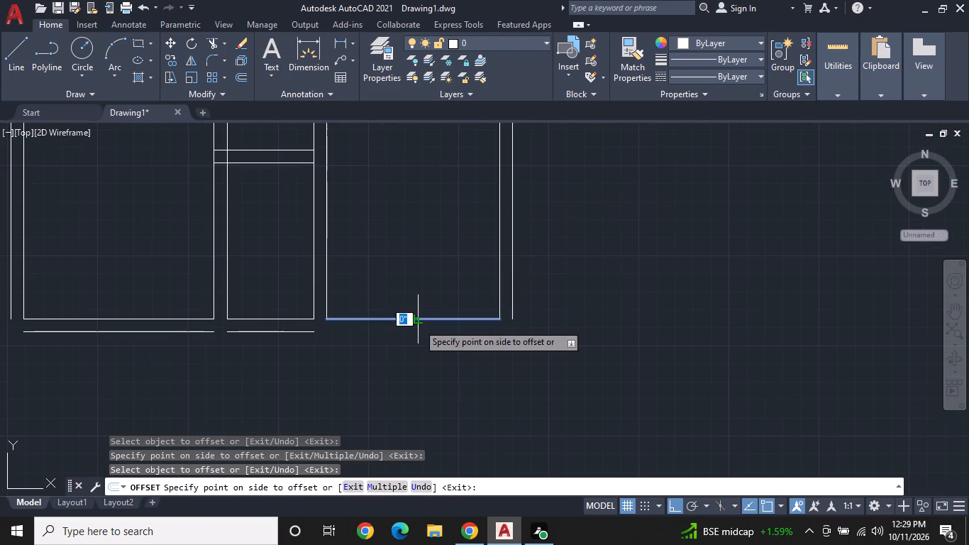
click(416, 350)
middle_drag(492, 292, 349, 334)
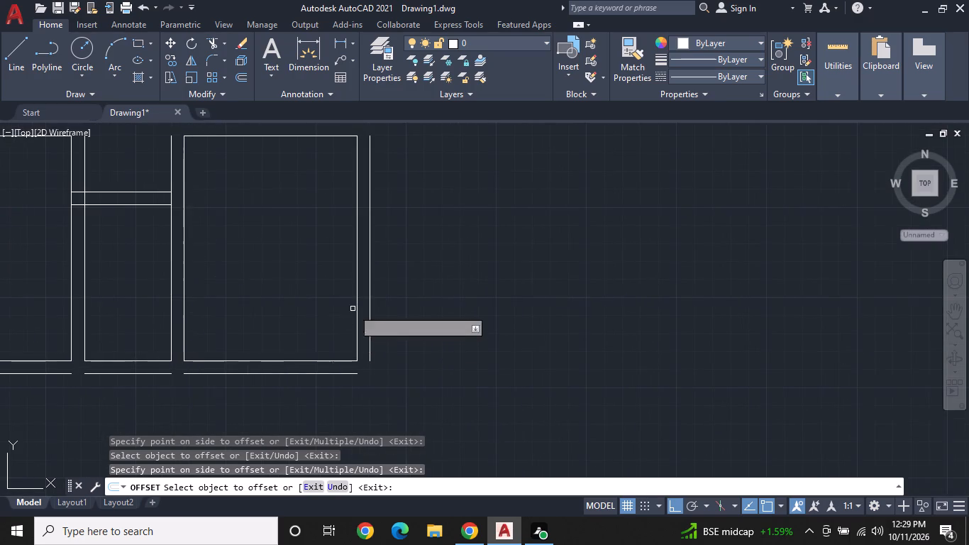
scroll(367, 285, down, 1)
middle_drag(413, 294, 411, 282)
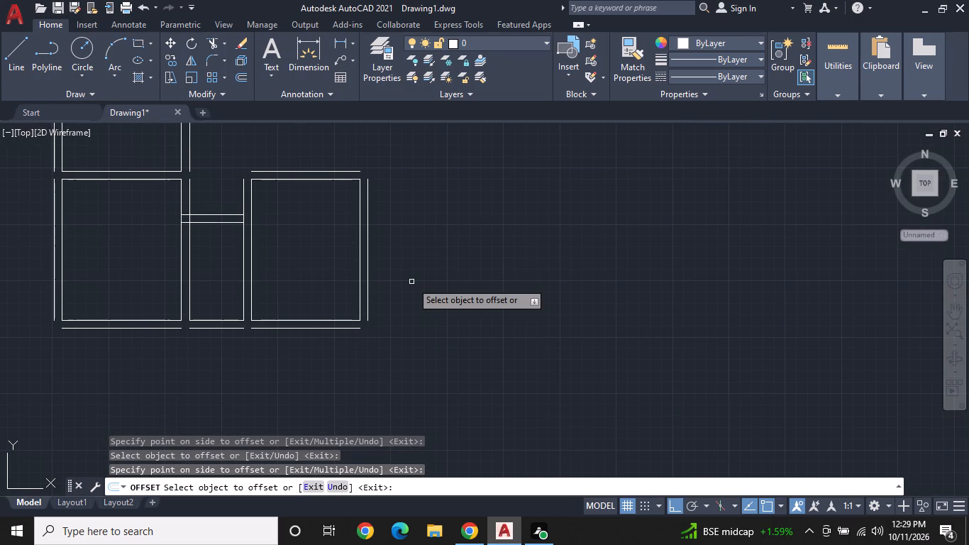
key(Escape)
Draw a room from the bottom end of the 10' by 13' room's right outer wall line: 5' right, 8' up, and back left to that wall line.
text(L)
key(space)
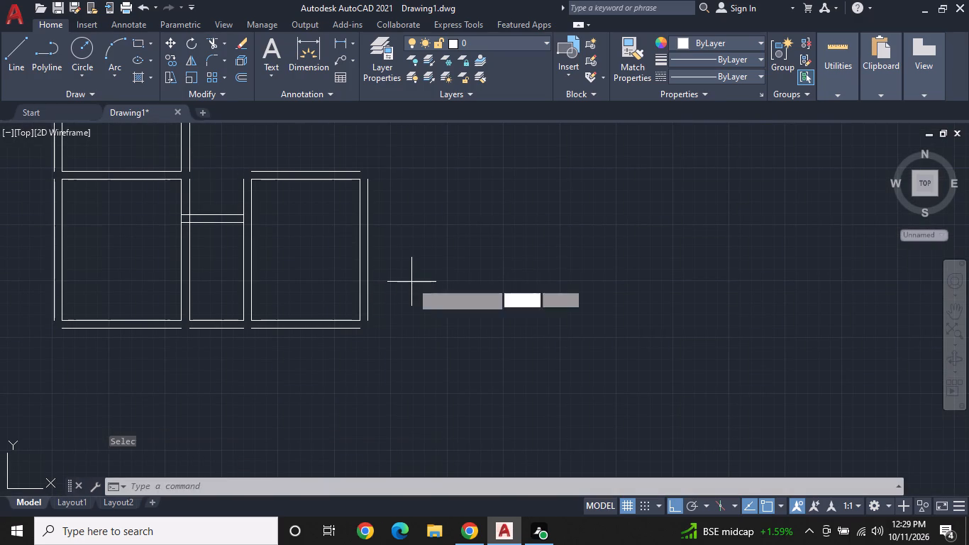
click(364, 325)
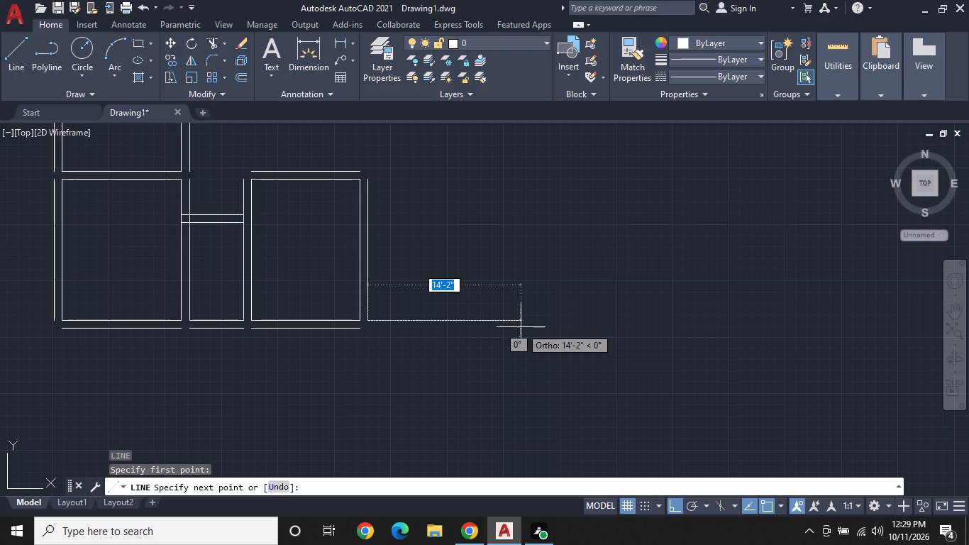
text(5')
key(Return)
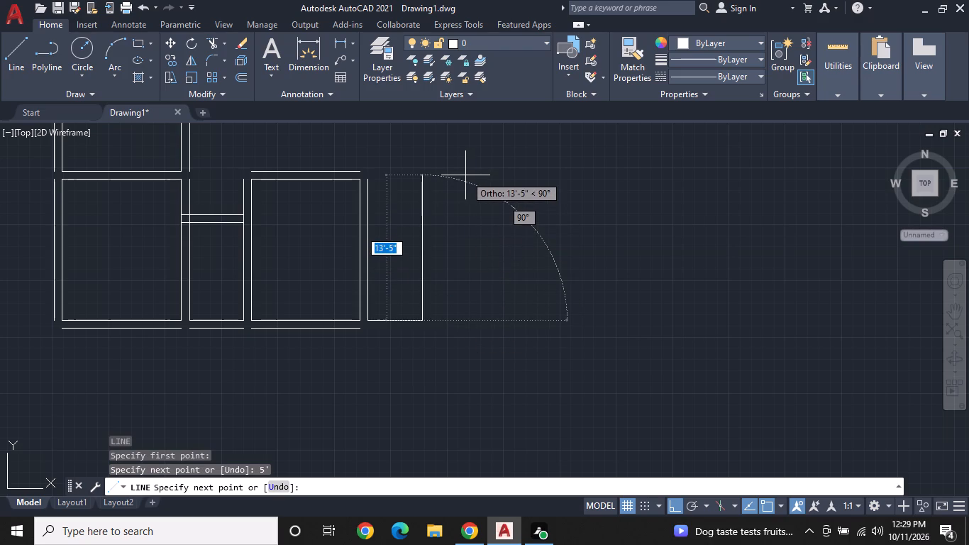
text(8')
key(Return)
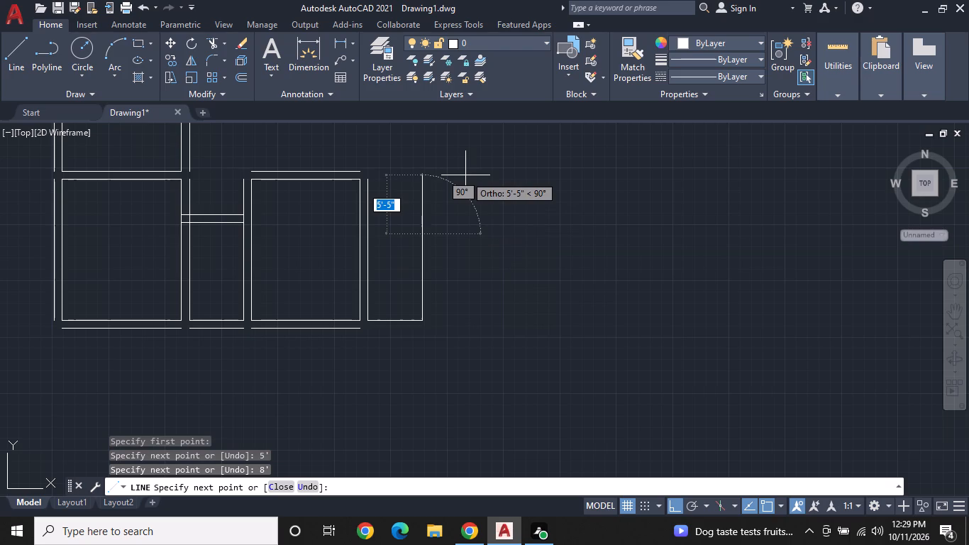
scroll(382, 247, up, 1)
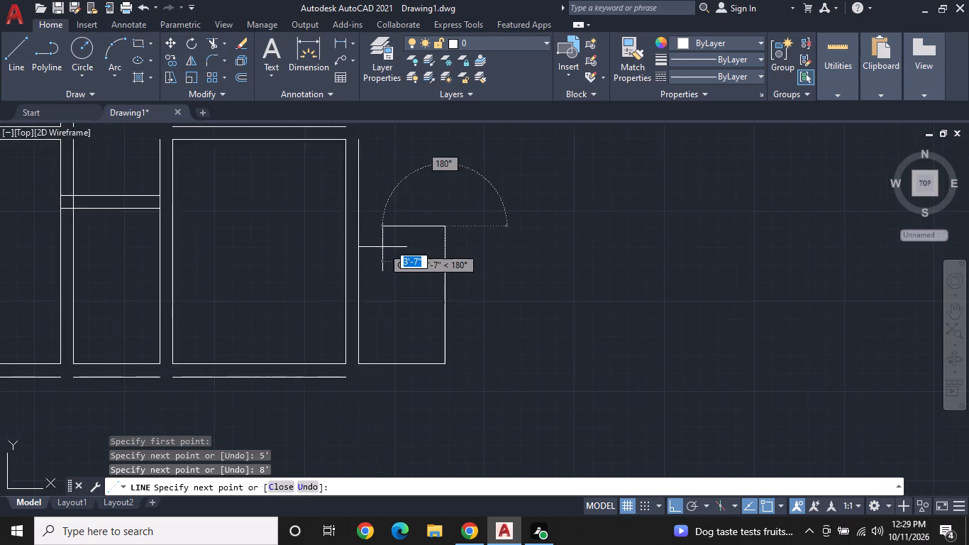
scroll(382, 247, up, 1)
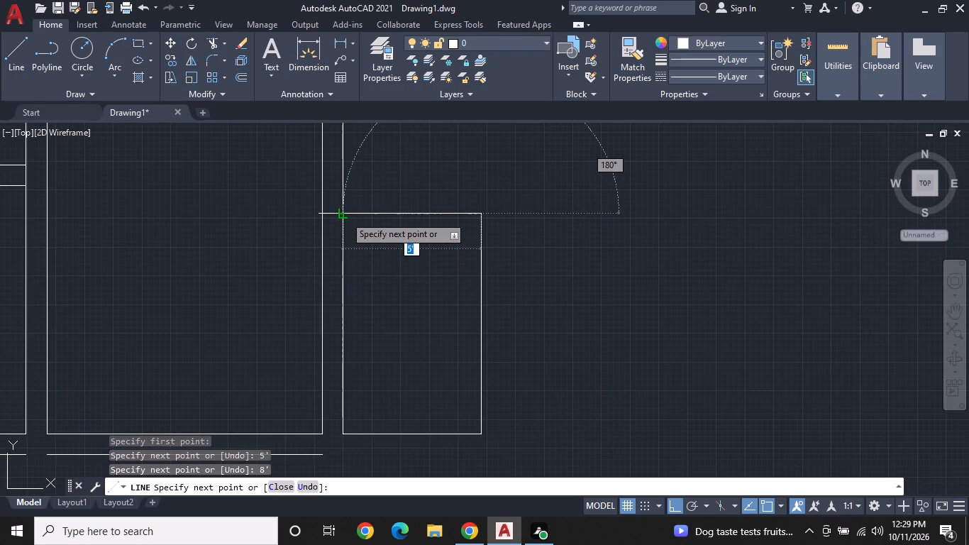
click(345, 216)
key(space)
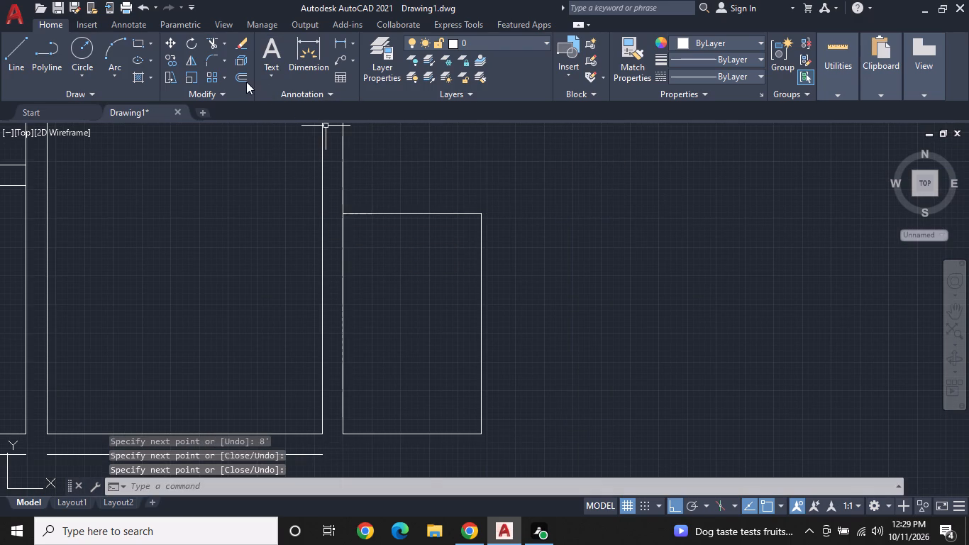
Offset the top, right and bottom sides of the 5' by 8' room outward by 9" as wall lines.
click(246, 82)
key(space)
click(407, 213)
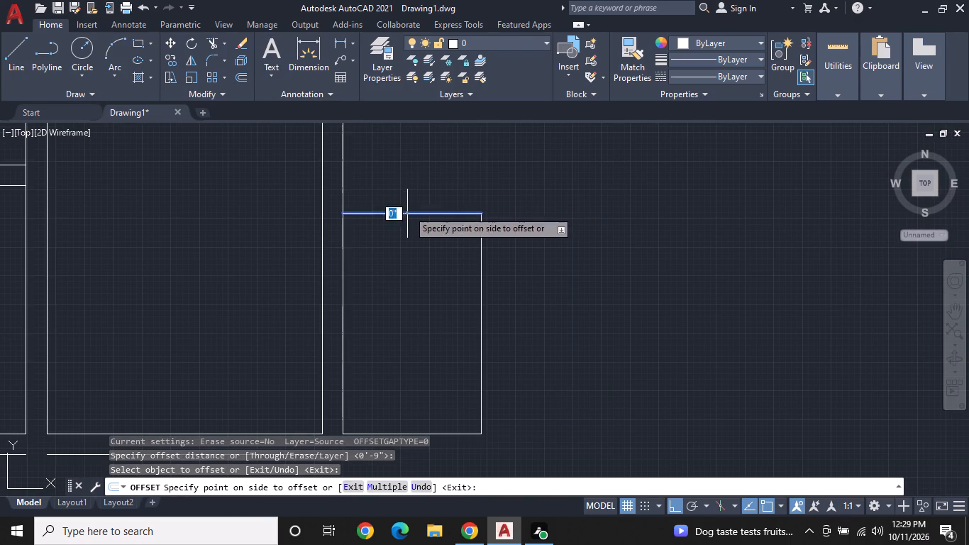
double_click(411, 175)
double_click(481, 297)
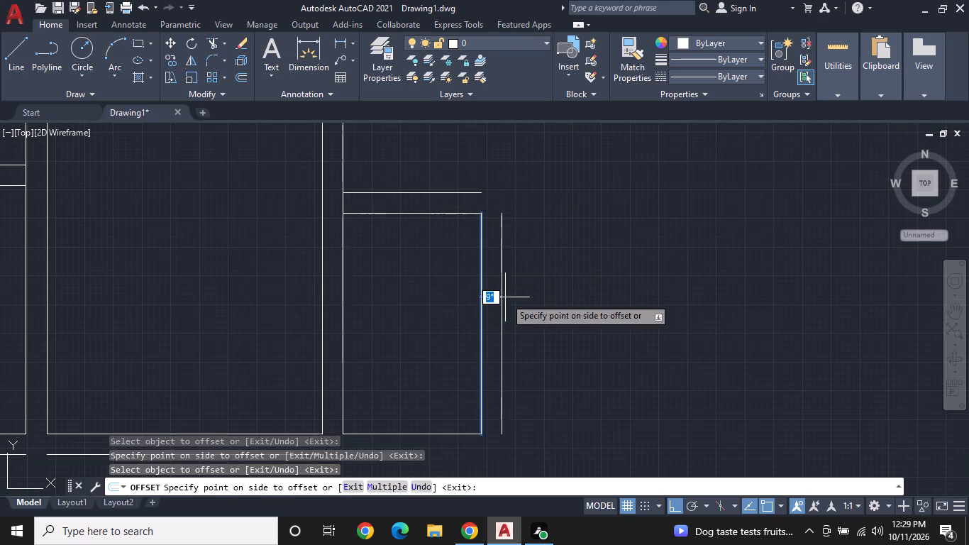
click(505, 297)
middle_drag(507, 297, 519, 186)
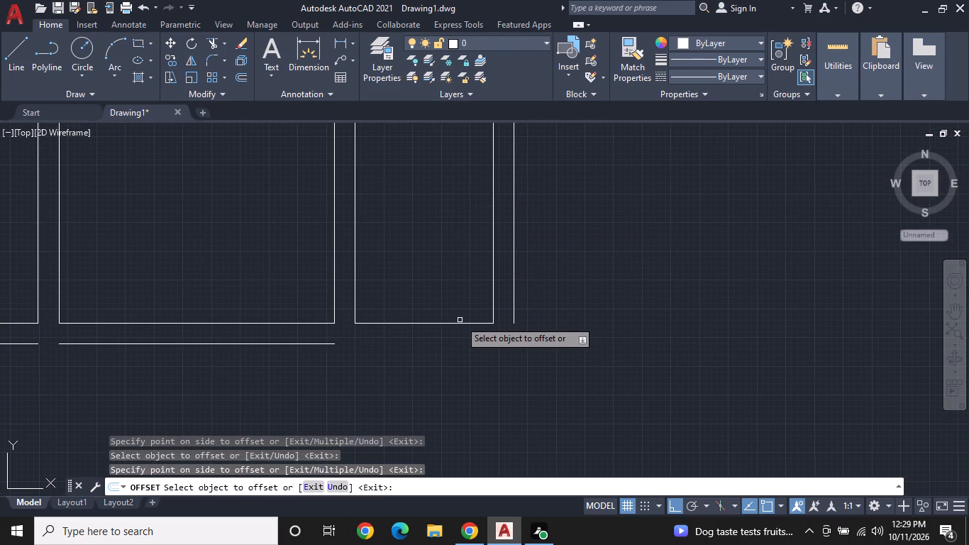
click(459, 324)
click(458, 339)
scroll(526, 294, down, 1)
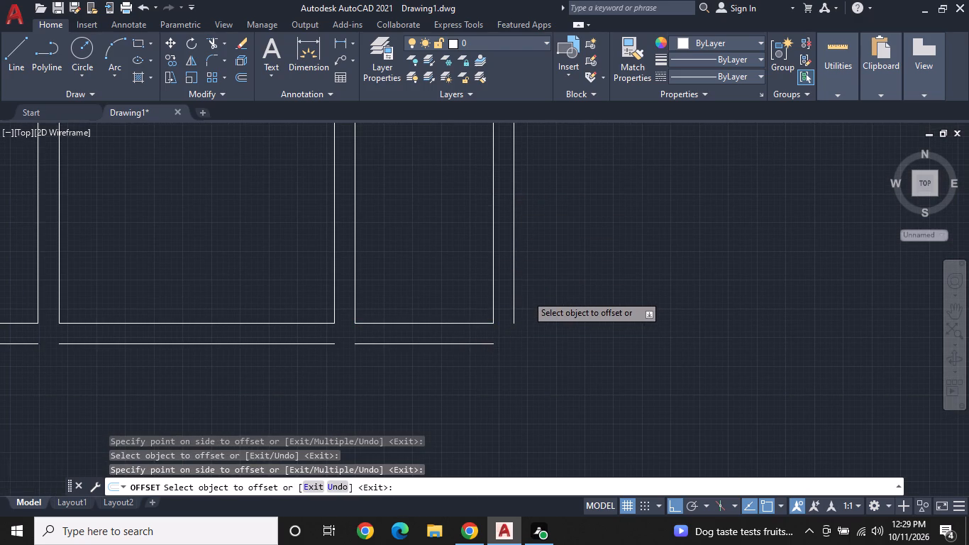
middle_drag(526, 294, 355, 298)
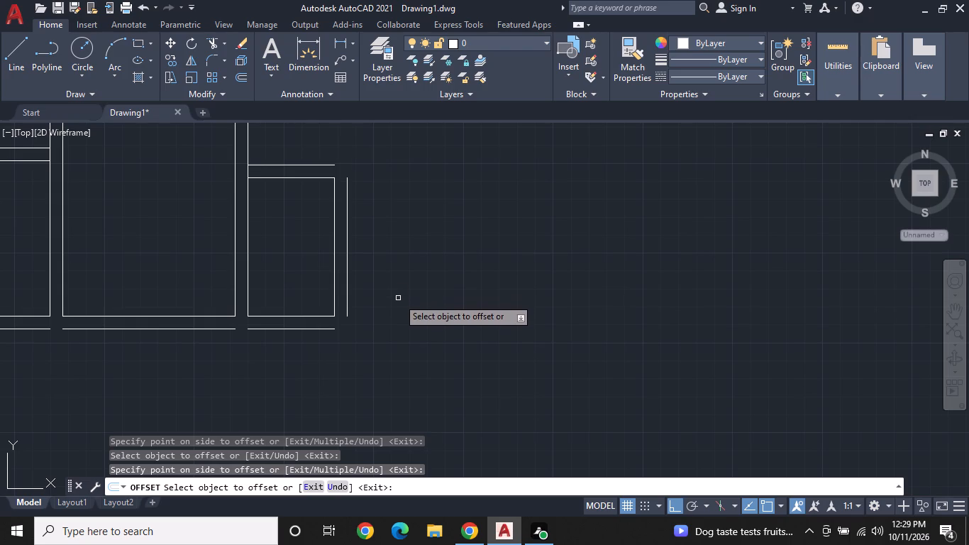
middle_drag(398, 298, 406, 285)
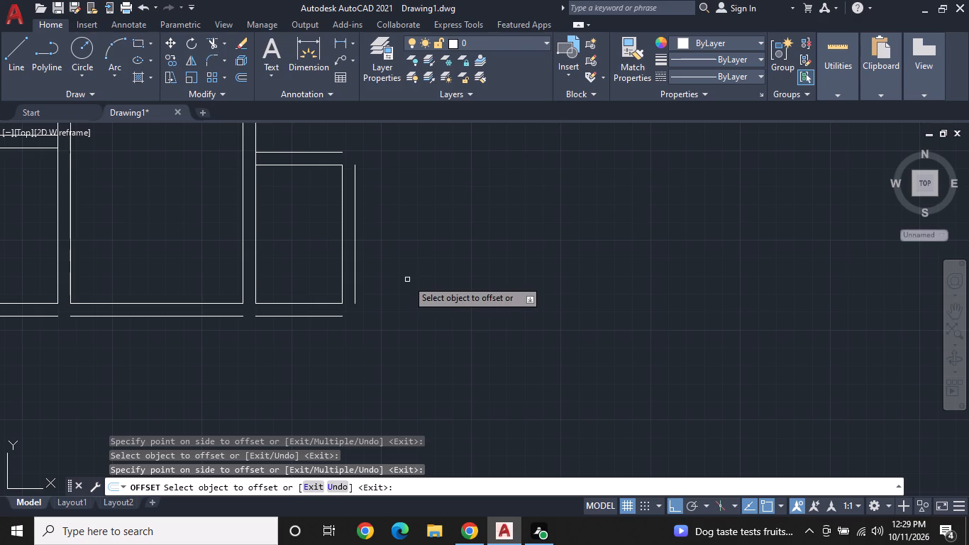
key(Escape)
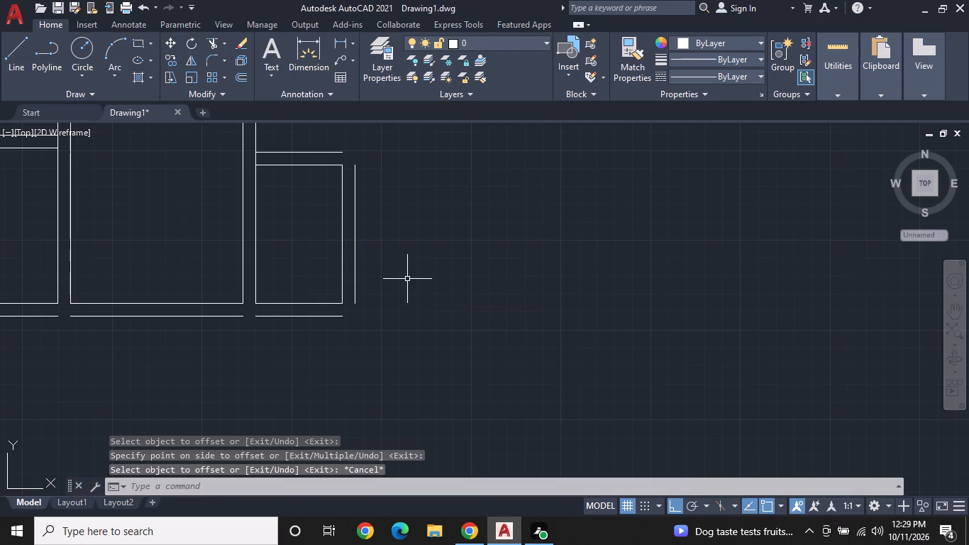
Draw a room from the bottom end of the 5' by 8' room's right outer wall line: 5'4" right, 8' up, and back left to that line.
text(L)
key(space)
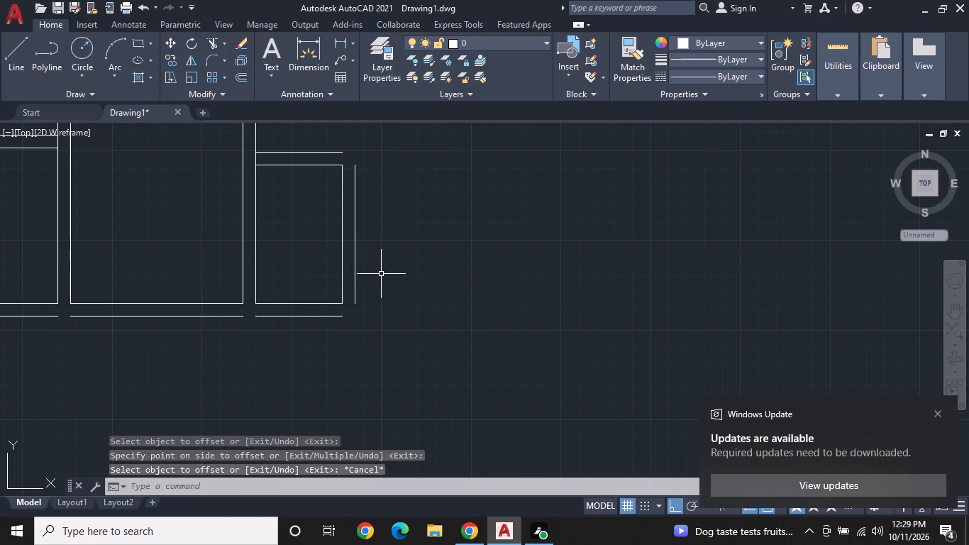
click(353, 303)
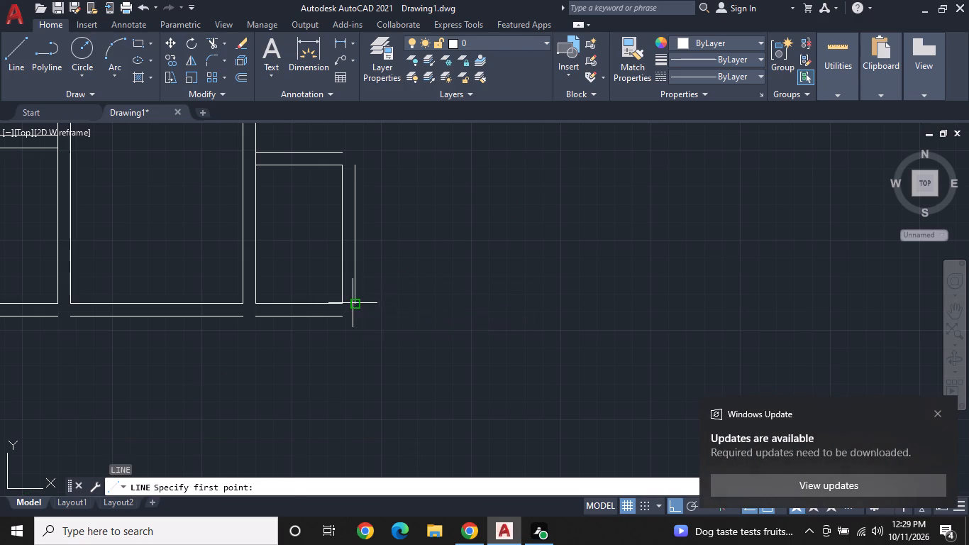
text(5'4")
key(Return)
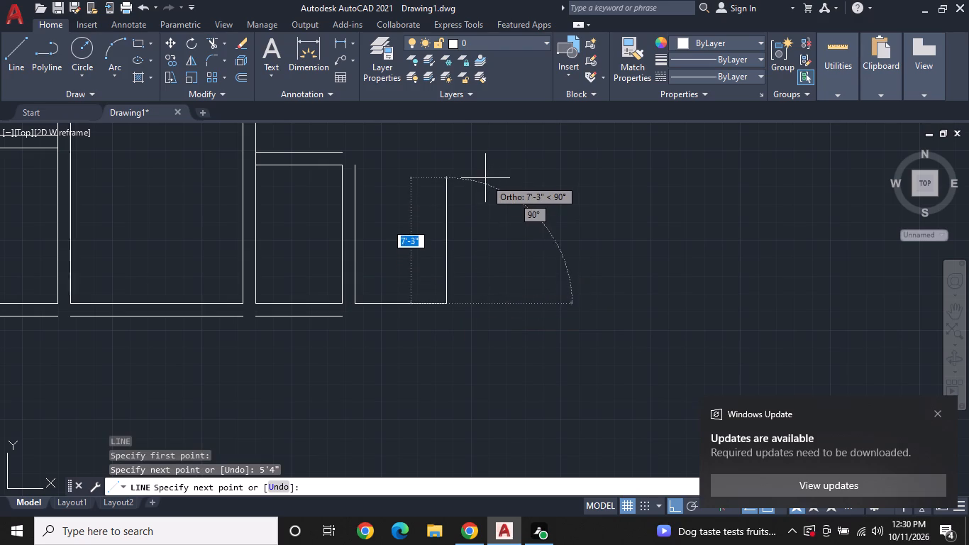
middle_drag(485, 195, 487, 283)
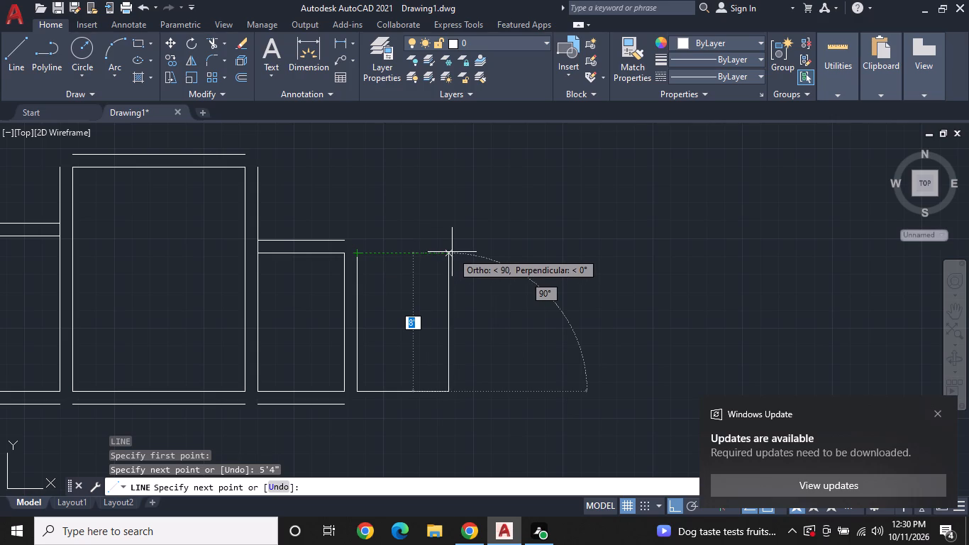
click(447, 253)
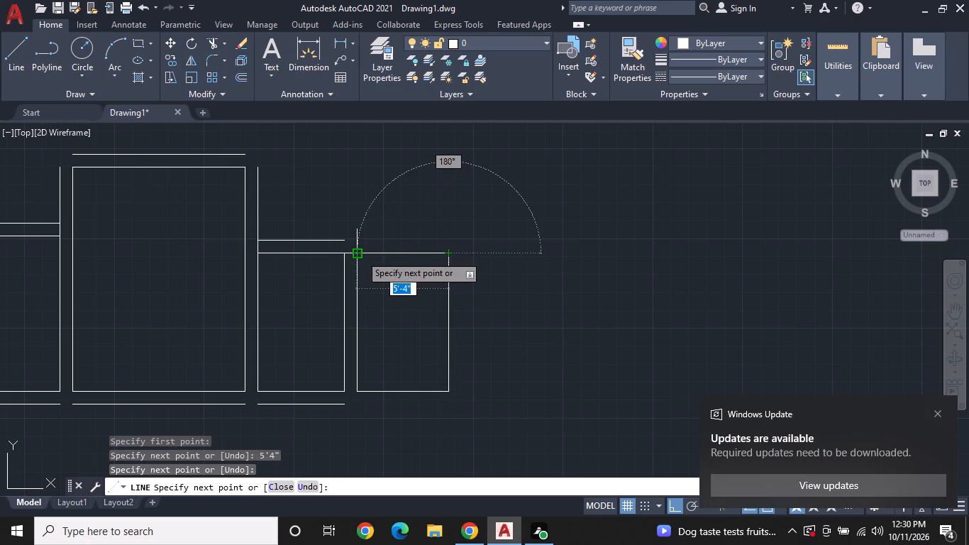
click(360, 255)
key(space)
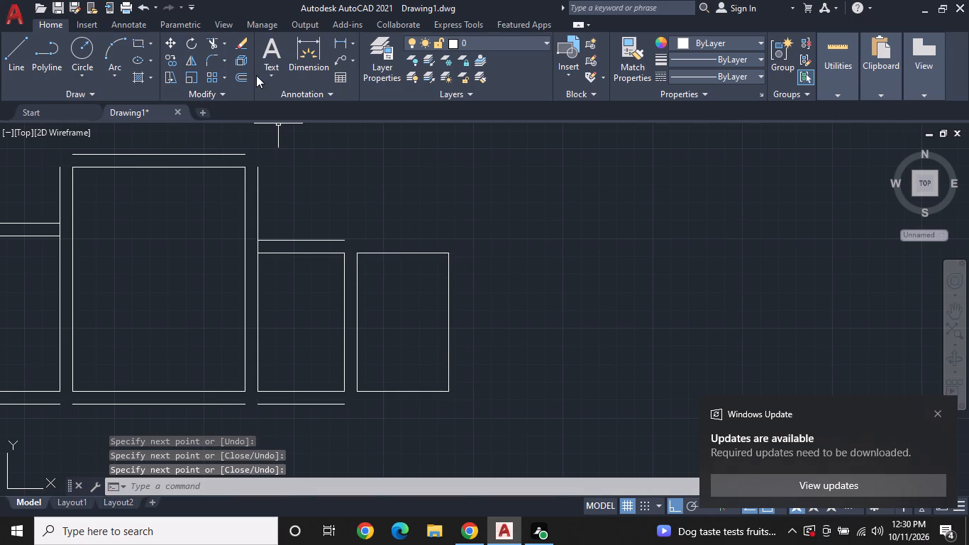
Offset the top, right and bottom sides of the 5'4" by 8' room outward by 9" as wall lines.
click(243, 75)
key(space)
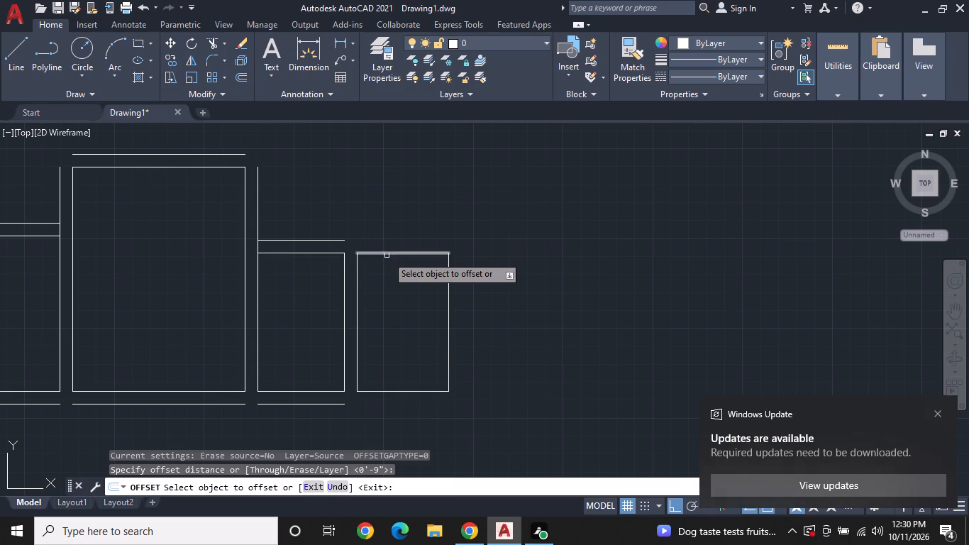
click(389, 255)
click(405, 222)
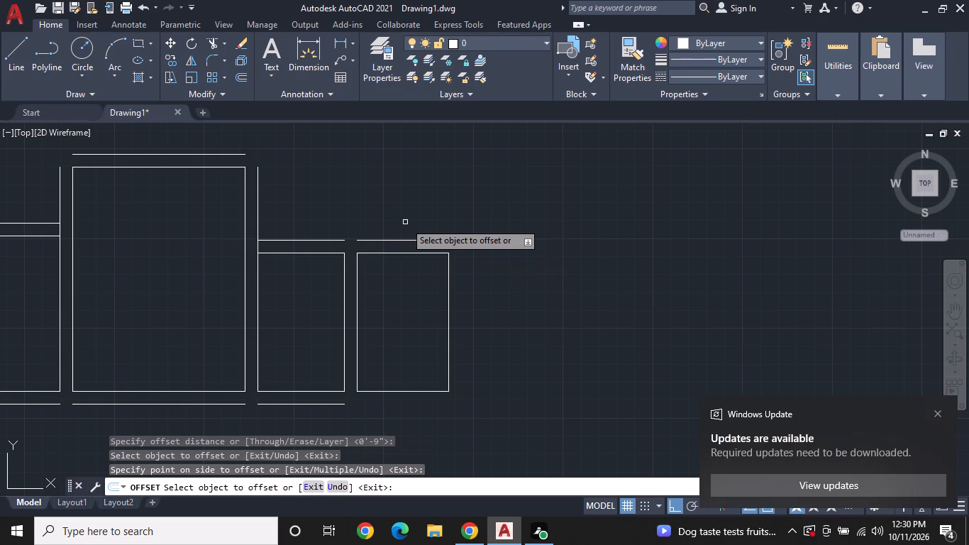
click(445, 353)
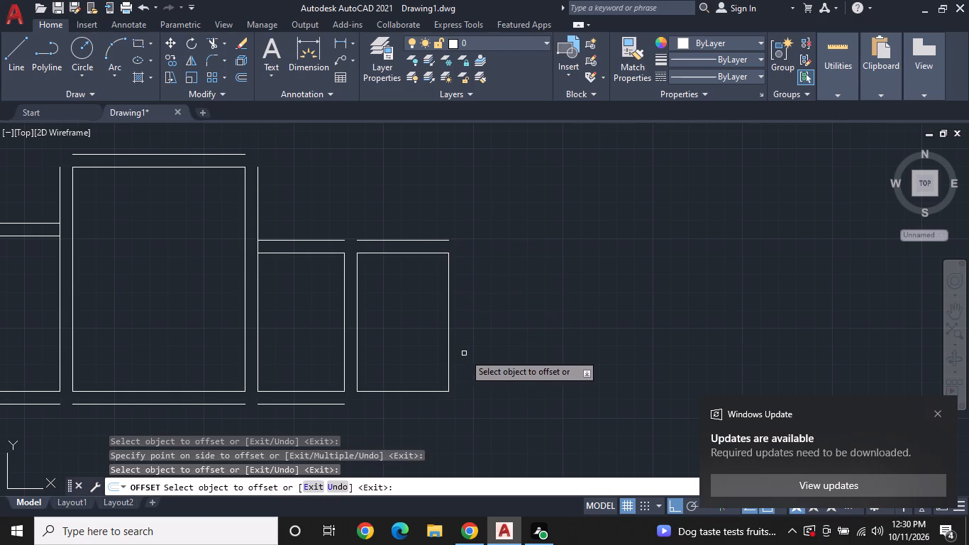
click(450, 343)
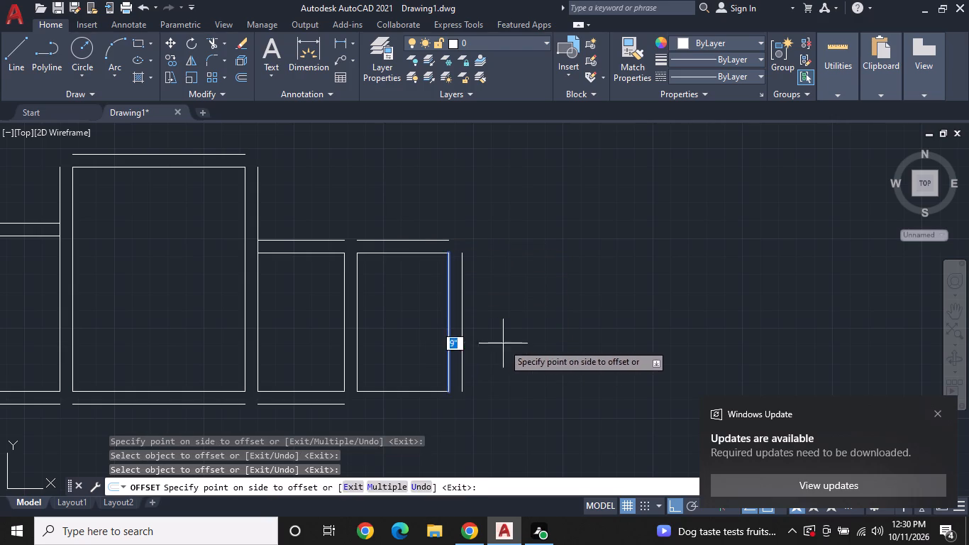
click(503, 343)
click(427, 390)
click(431, 415)
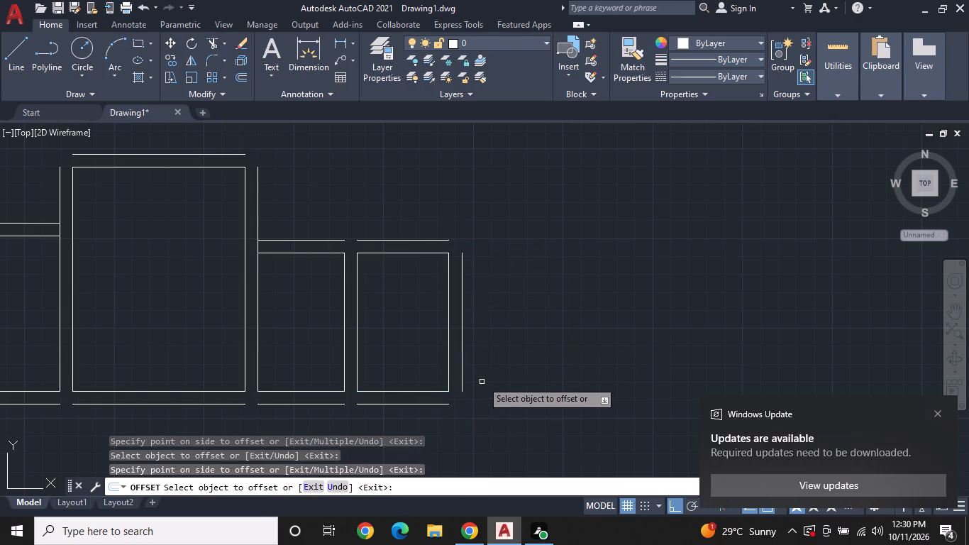
middle_drag(497, 332, 527, 387)
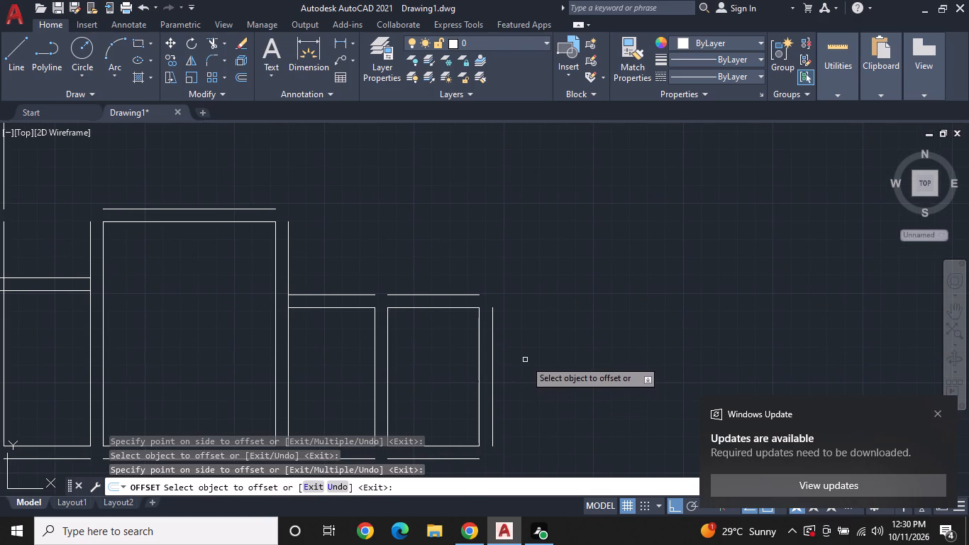
key(Escape)
Draw a line 8'6" up from the right end of the 5'4" by 8' room's top outer wall line.
text(L)
key(space)
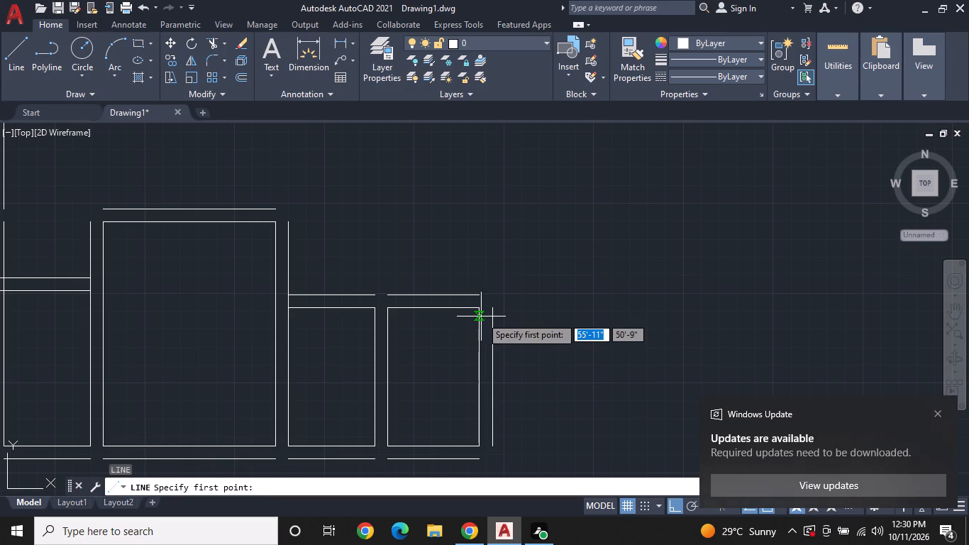
click(475, 295)
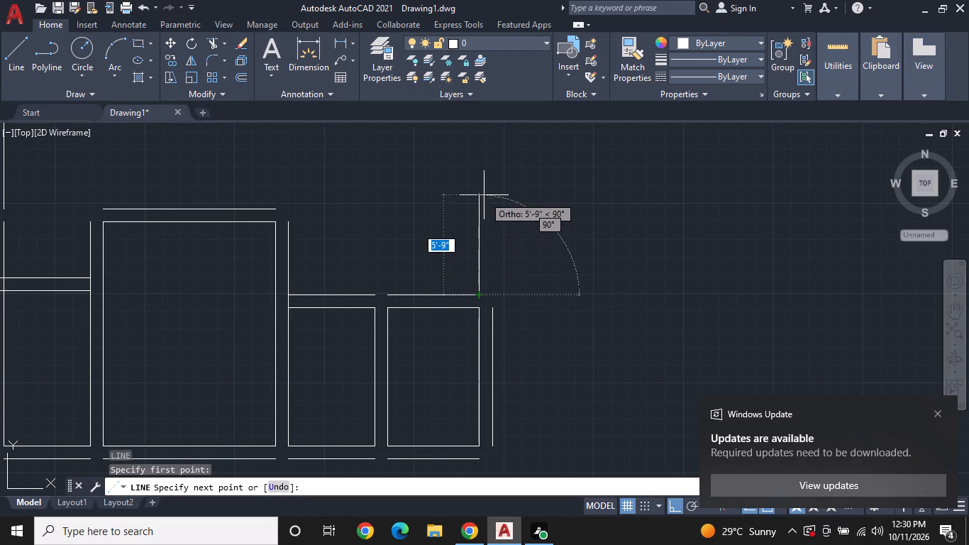
middle_drag(483, 189, 490, 241)
scroll(484, 209, down, 1)
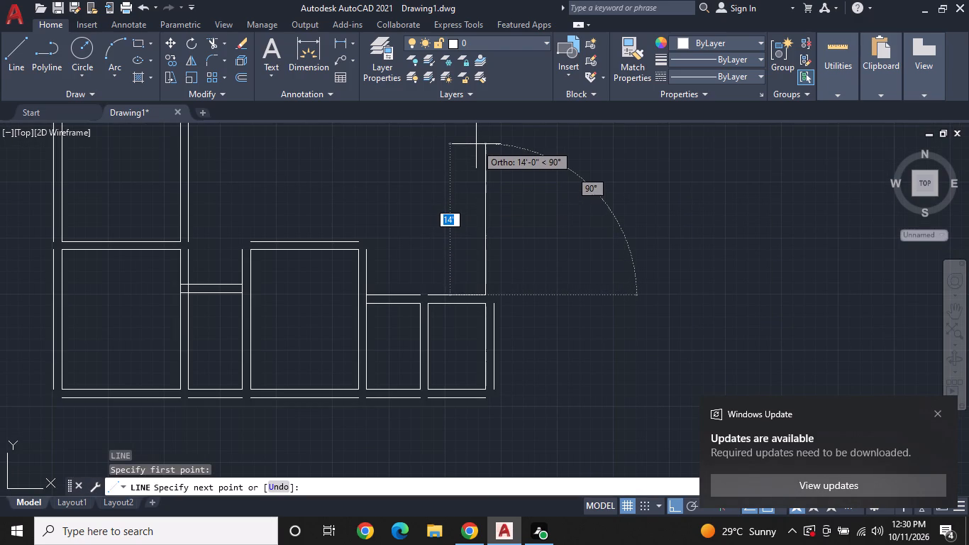
text(8'6")
key(Return)
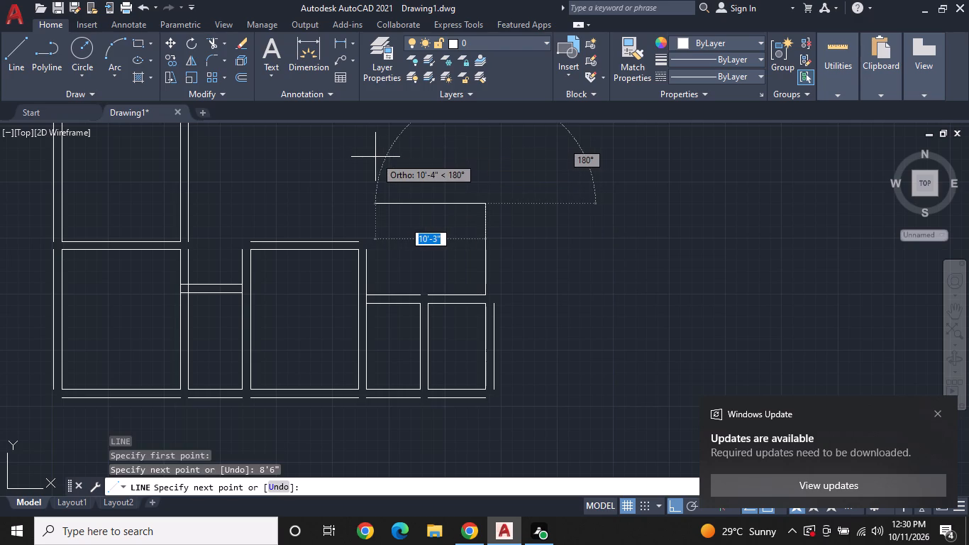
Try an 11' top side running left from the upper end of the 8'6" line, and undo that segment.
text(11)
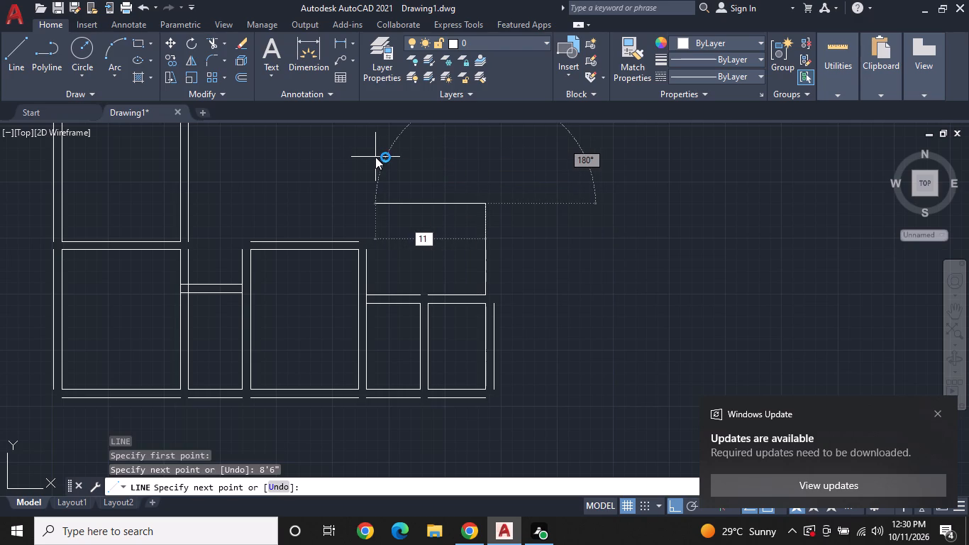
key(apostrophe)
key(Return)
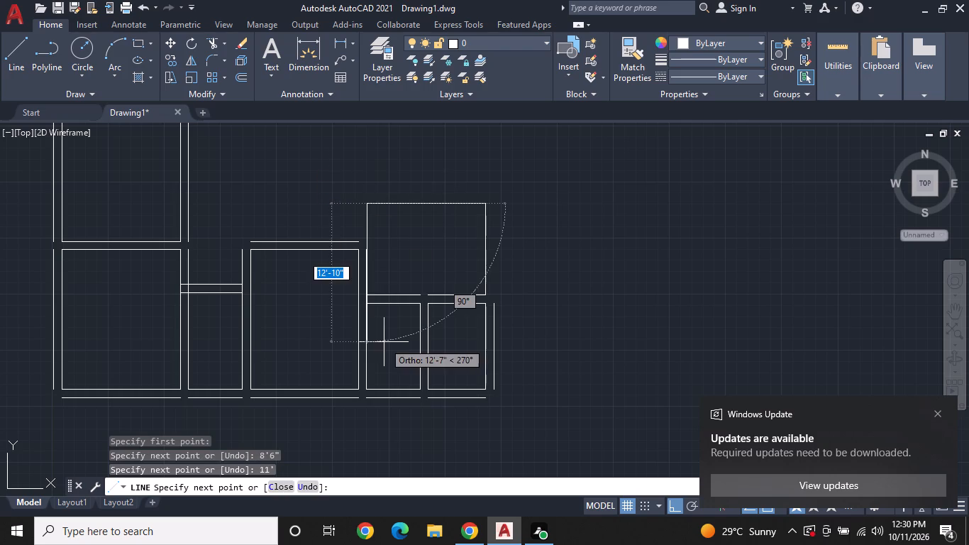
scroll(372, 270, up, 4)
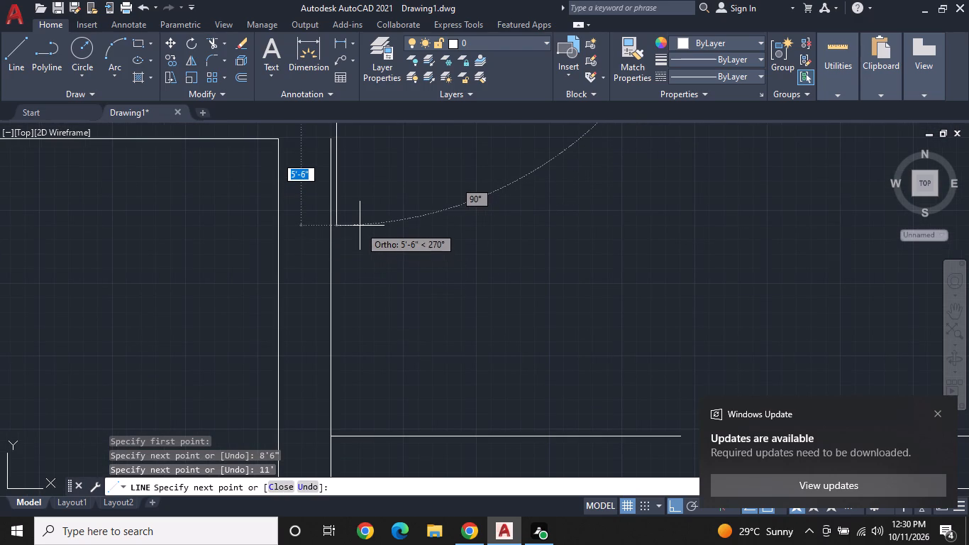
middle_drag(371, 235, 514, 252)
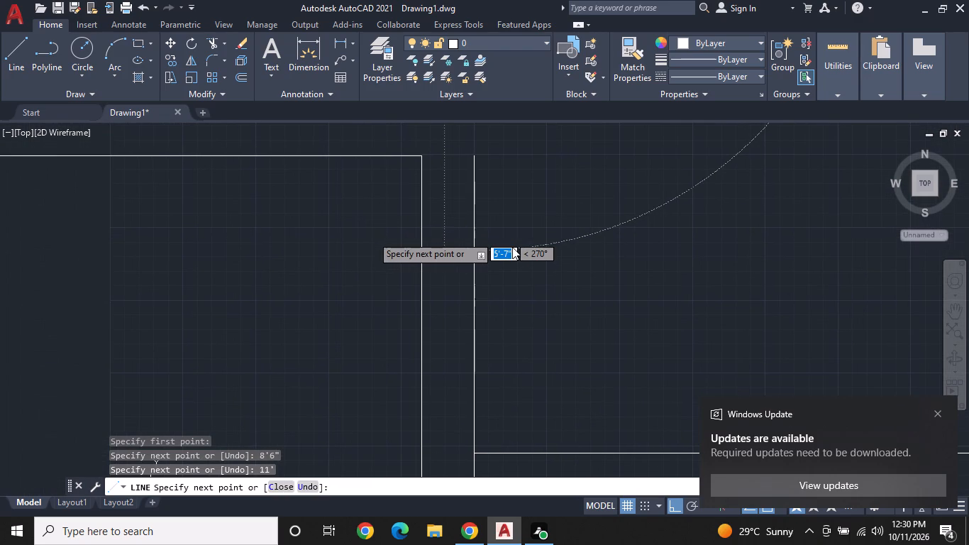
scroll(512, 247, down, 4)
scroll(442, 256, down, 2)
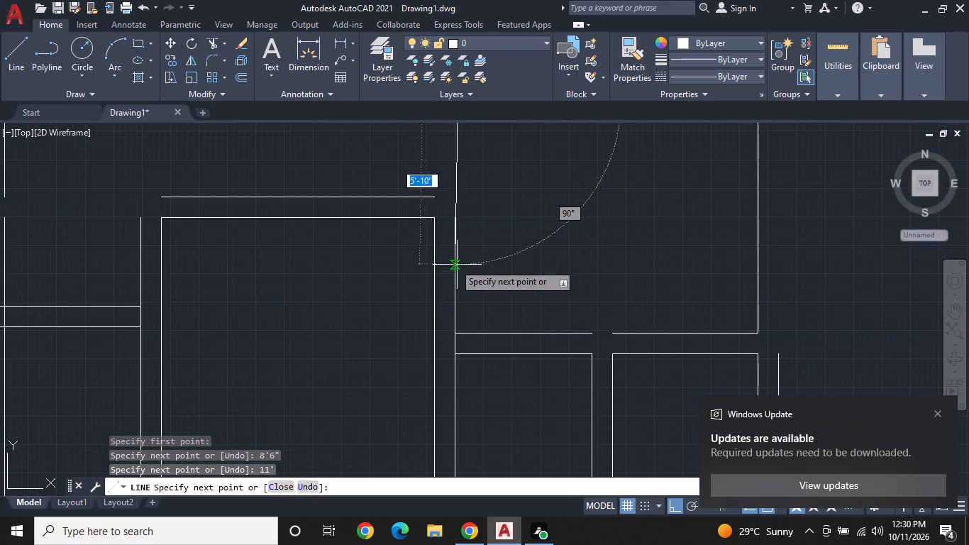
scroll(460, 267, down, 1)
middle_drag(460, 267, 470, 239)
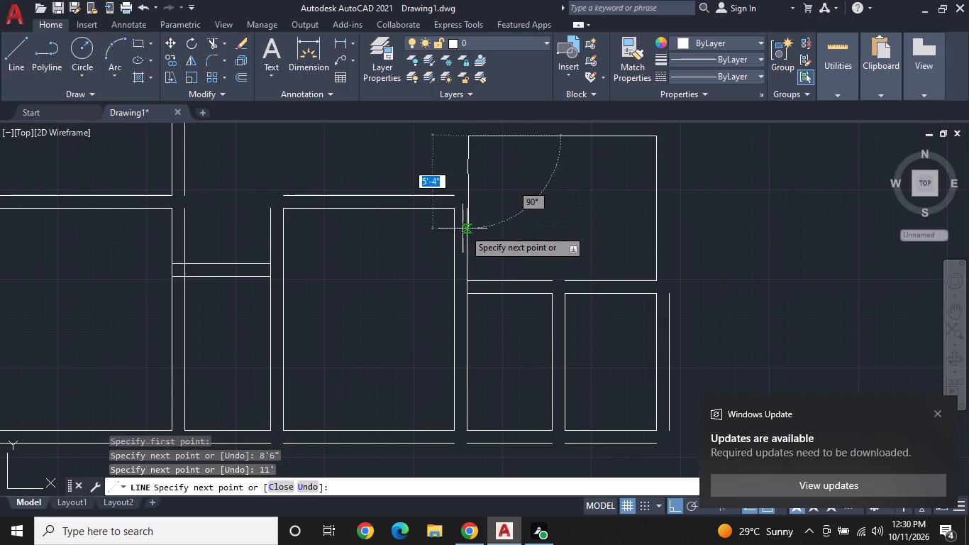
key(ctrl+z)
Complete the room outline: left until aligned with the 10' by 13' room's right outer wall line, and down to that line's top end.
scroll(465, 230, up, 2)
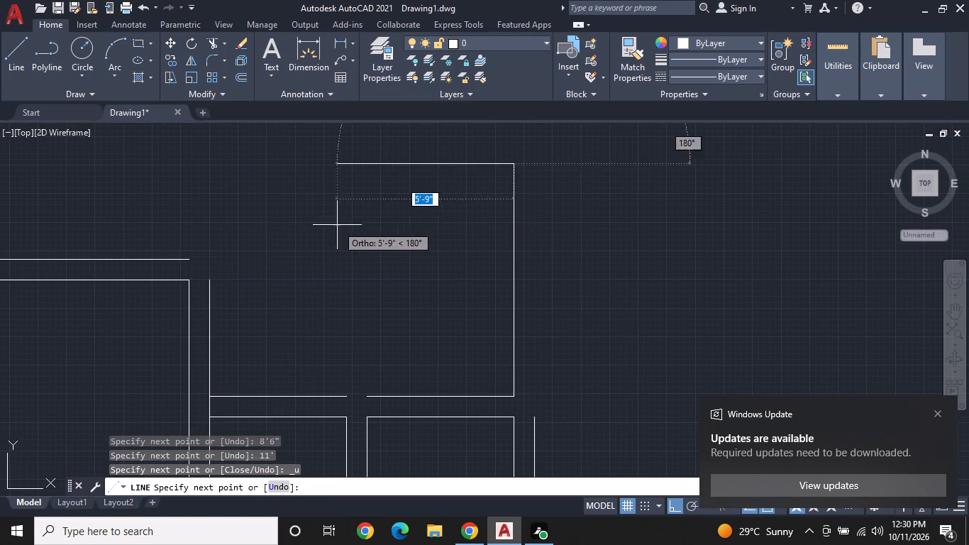
middle_drag(214, 199, 287, 249)
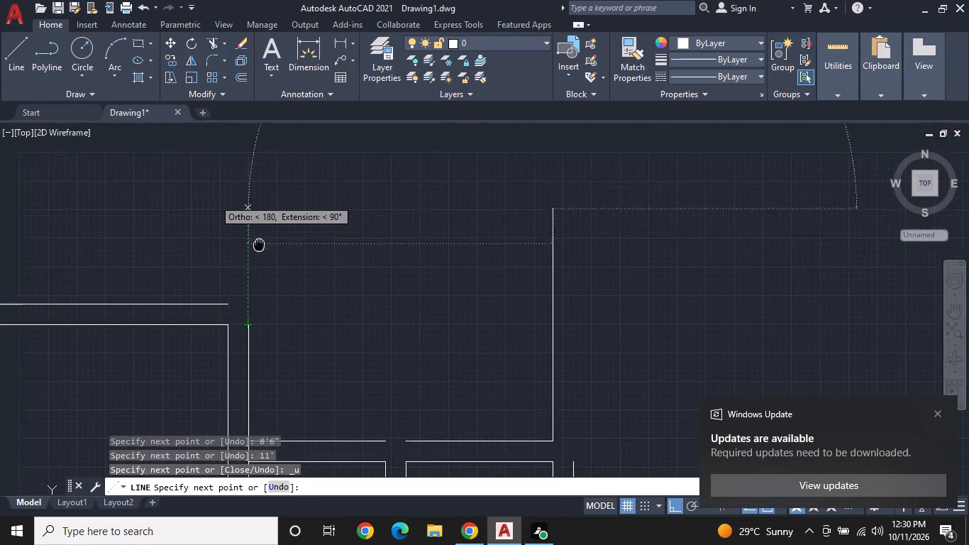
middle_drag(287, 249, 416, 229)
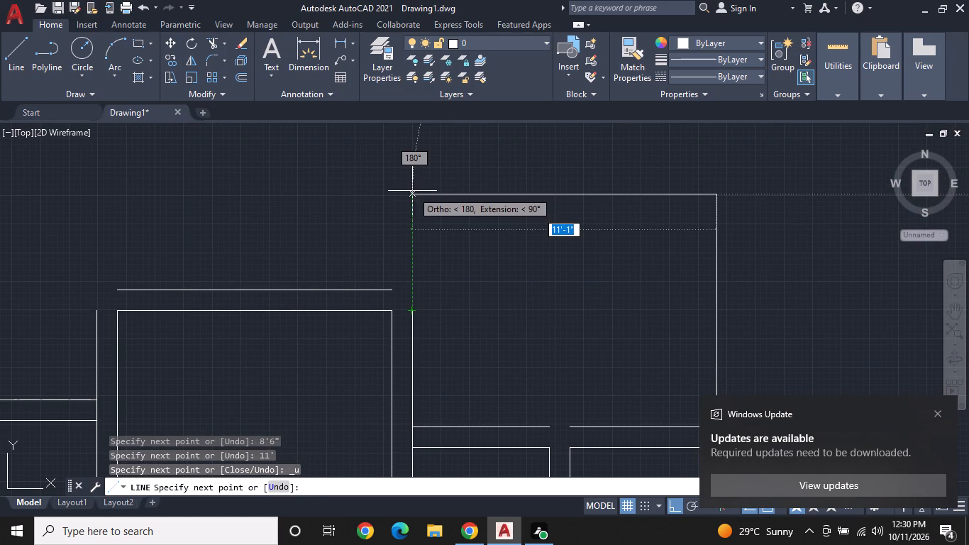
click(411, 191)
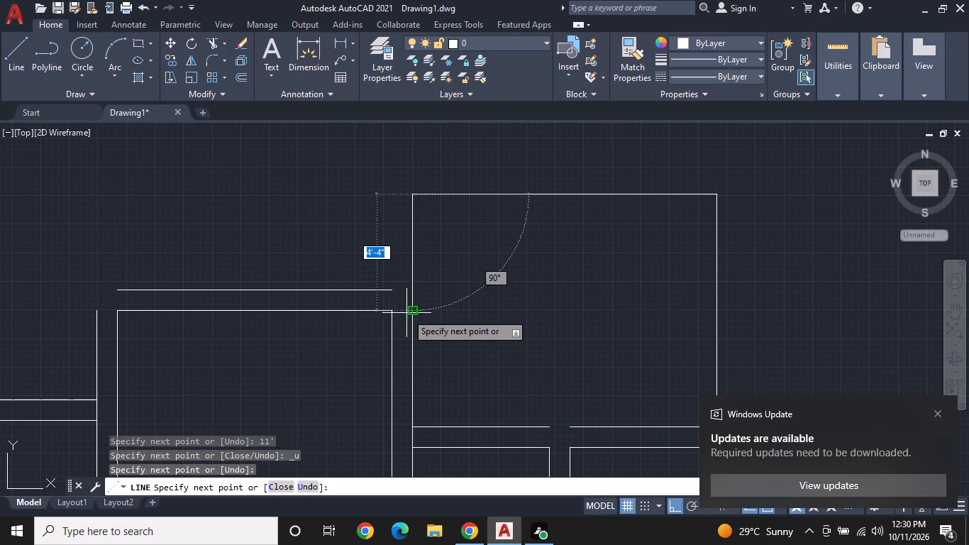
click(410, 309)
key(space)
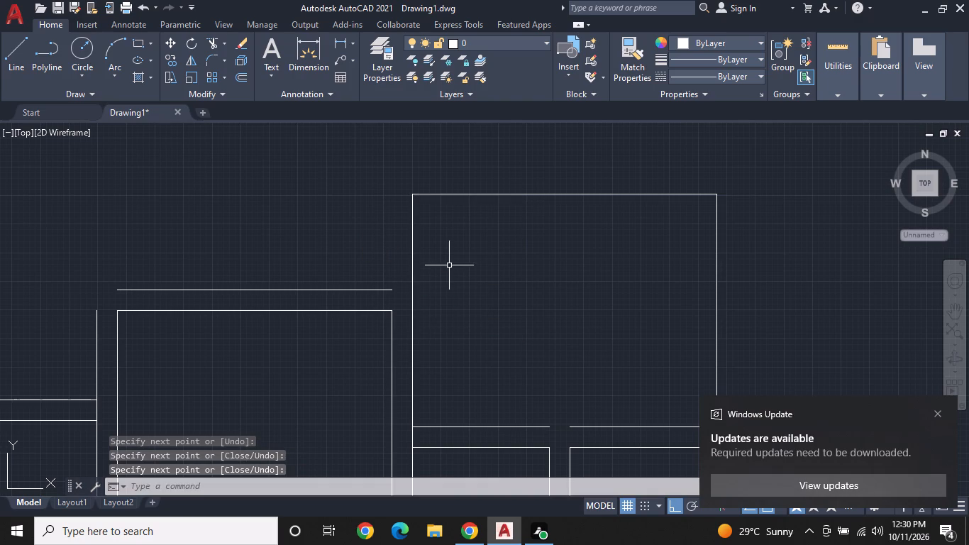
Offset the top and right sides of the 8'6" high room outward by 9" as wall lines.
middle_drag(449, 265, 500, 262)
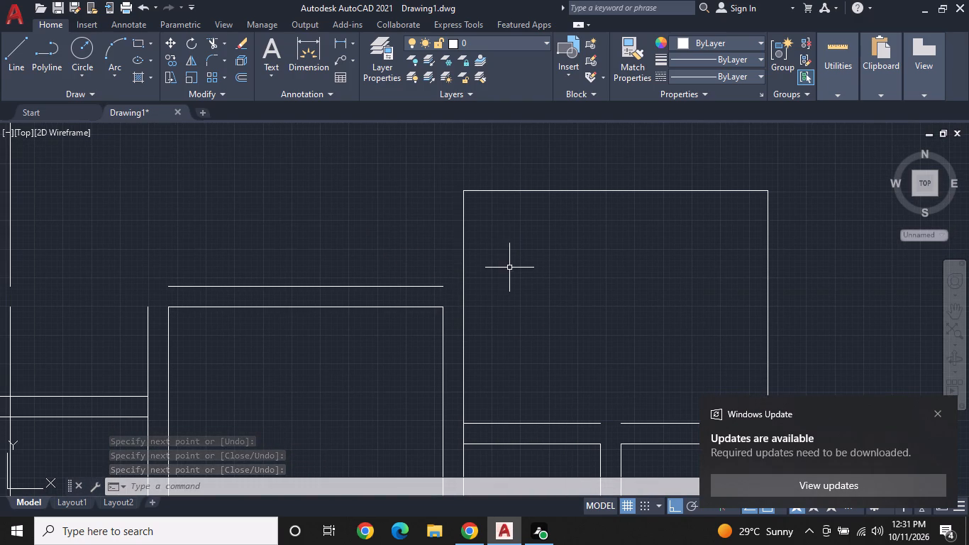
middle_drag(516, 262, 441, 286)
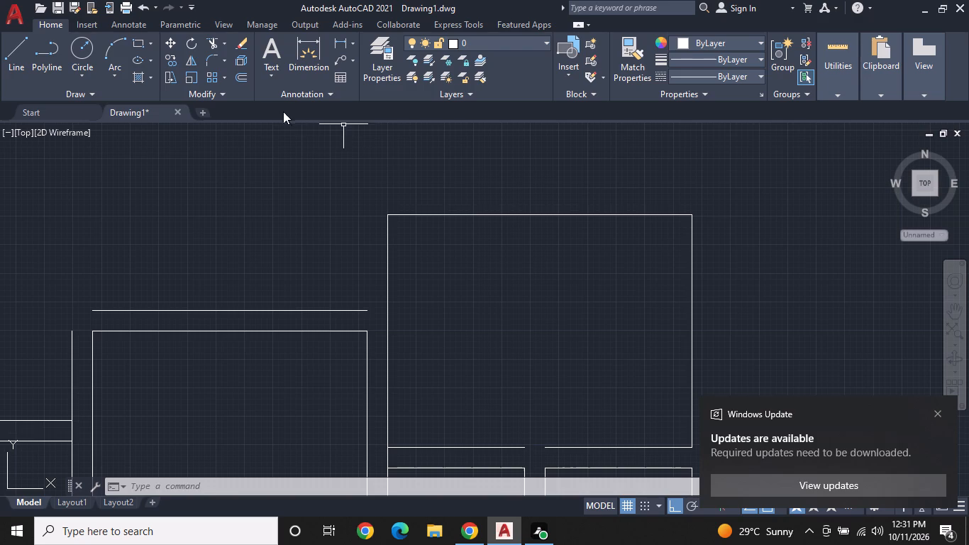
double_click(239, 78)
key(space)
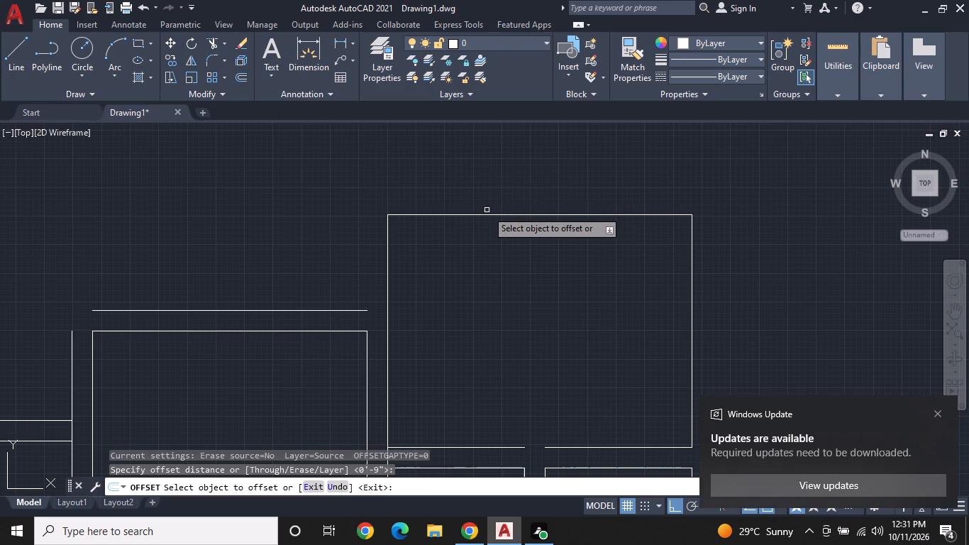
click(494, 216)
click(505, 187)
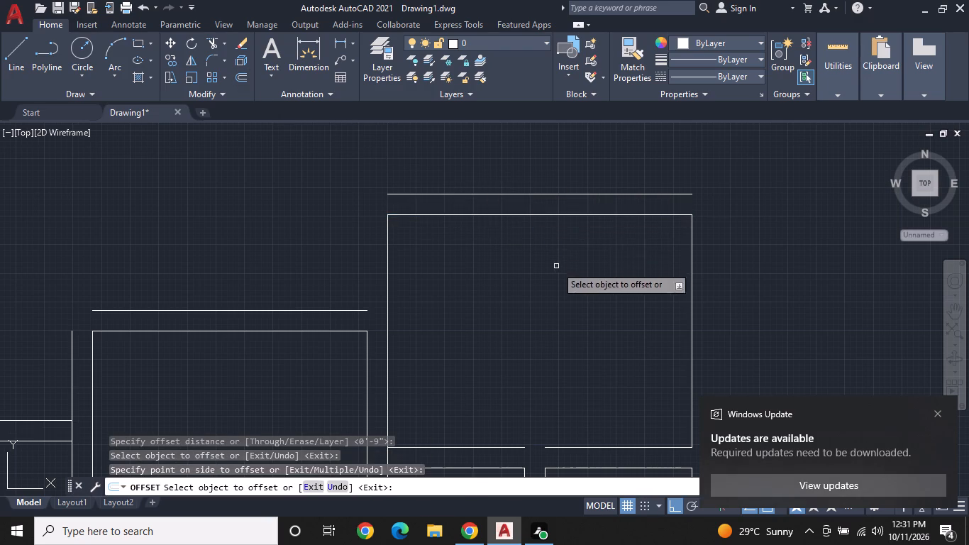
middle_drag(553, 268, 417, 199)
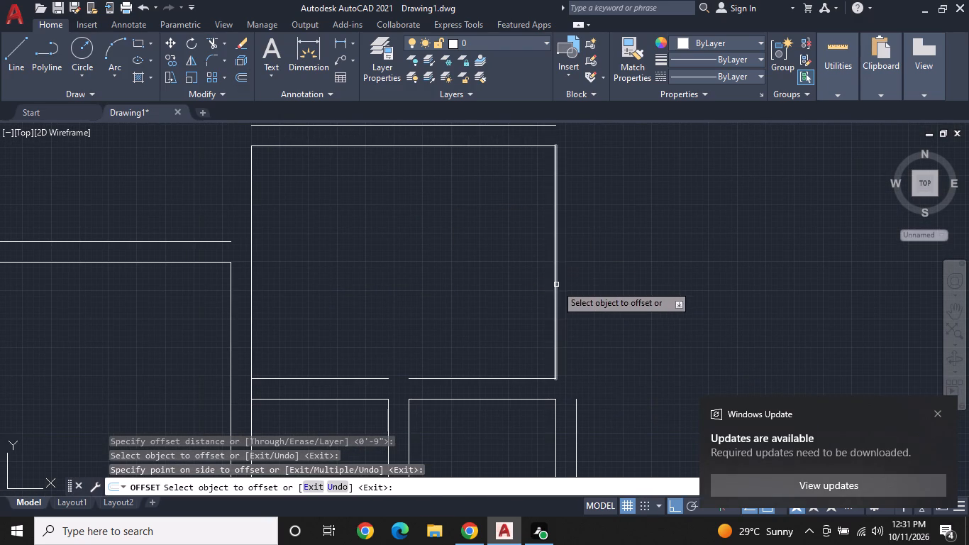
click(556, 285)
click(602, 277)
scroll(540, 251, down, 2)
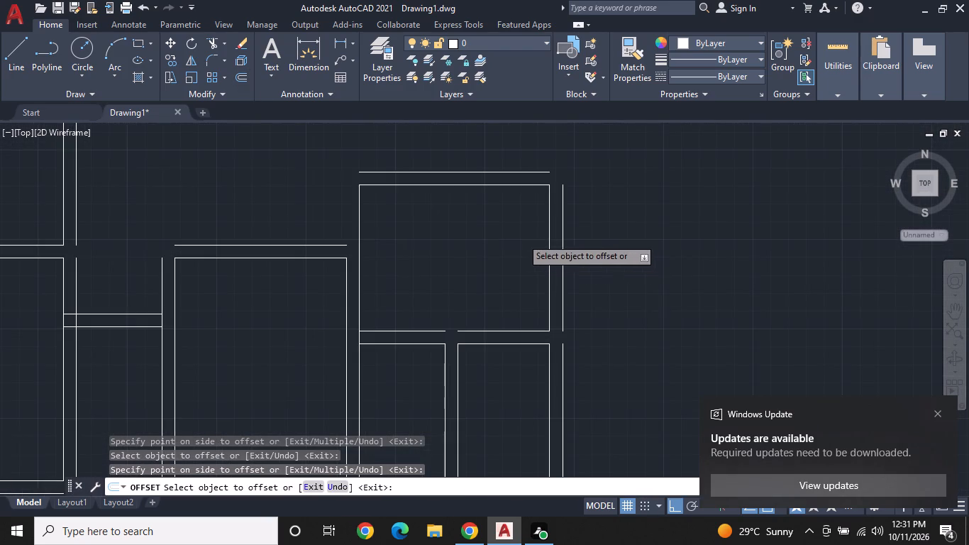
Draw a 12' line upward from the right end of the 8'6" high room's top outer wall line.
middle_drag(521, 241, 537, 342)
middle_click(537, 342)
middle_drag(519, 253, 491, 272)
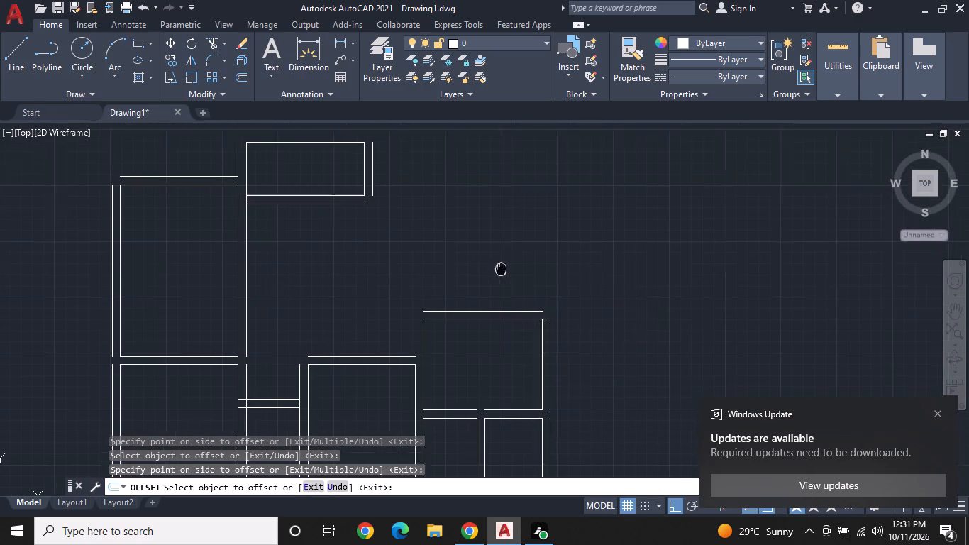
middle_drag(491, 272, 428, 277)
click(20, 57)
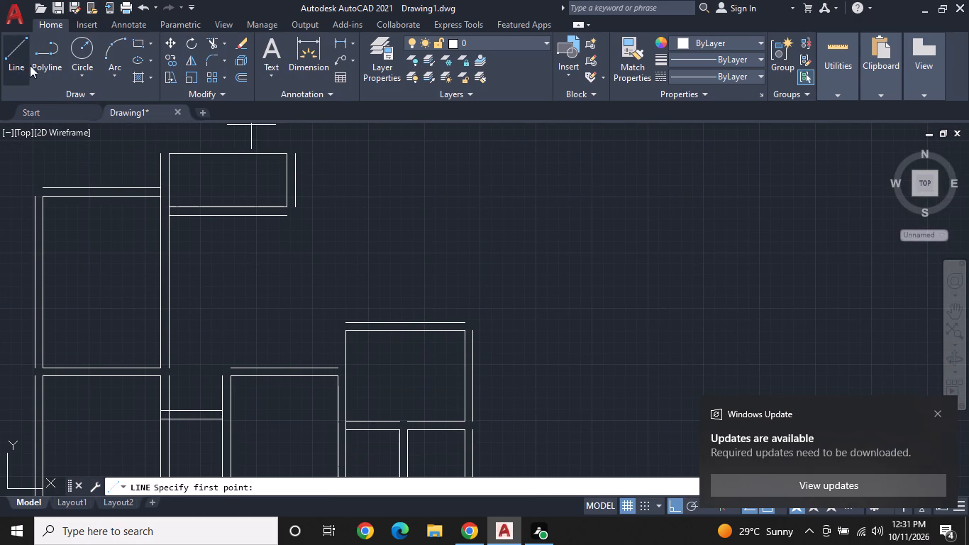
click(468, 319)
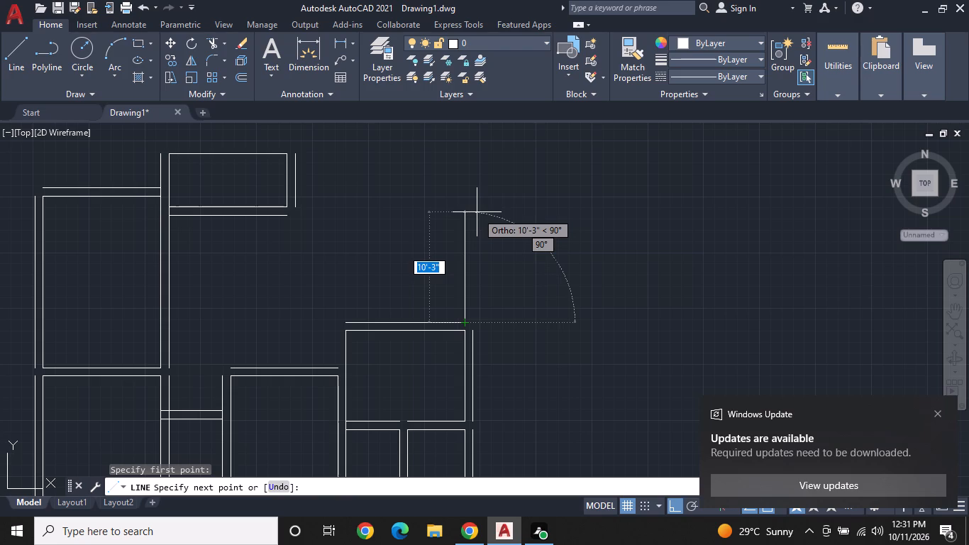
text(12')
key(Return)
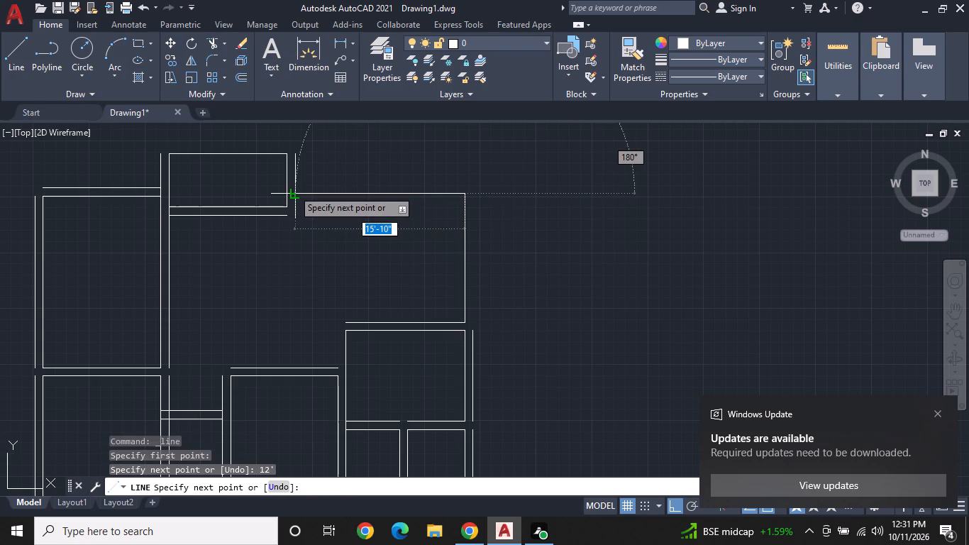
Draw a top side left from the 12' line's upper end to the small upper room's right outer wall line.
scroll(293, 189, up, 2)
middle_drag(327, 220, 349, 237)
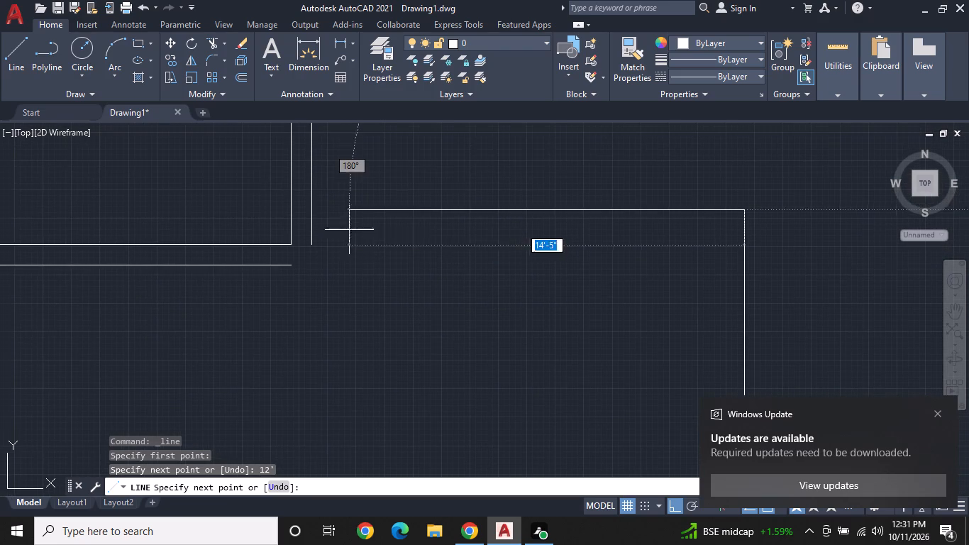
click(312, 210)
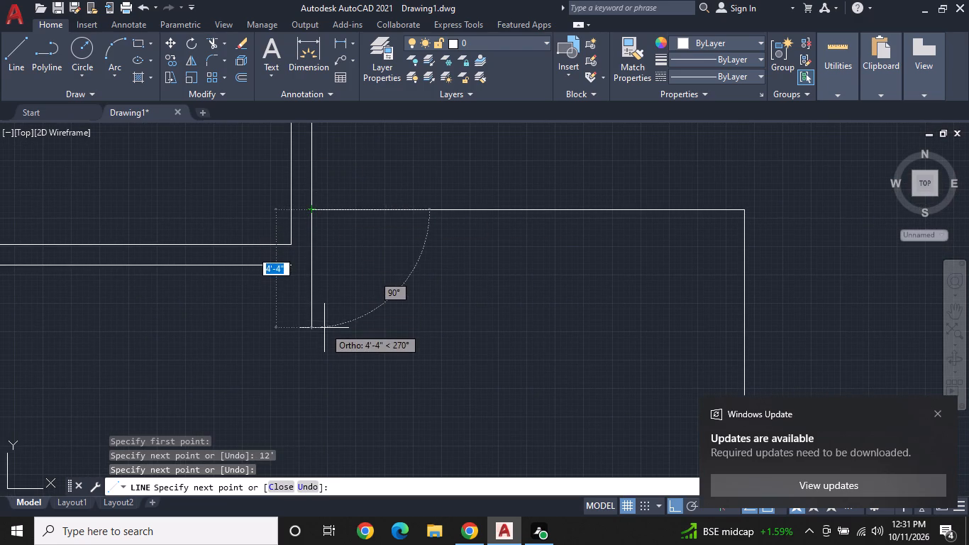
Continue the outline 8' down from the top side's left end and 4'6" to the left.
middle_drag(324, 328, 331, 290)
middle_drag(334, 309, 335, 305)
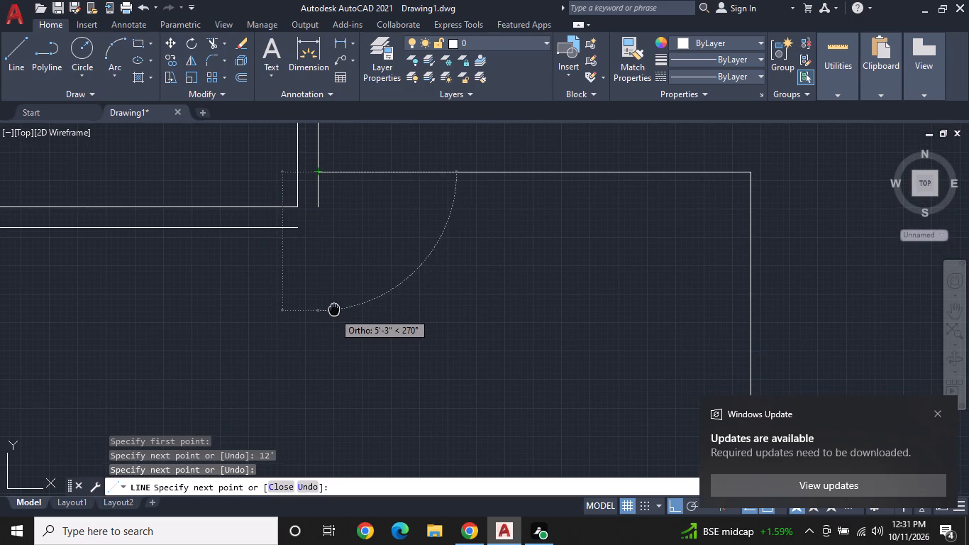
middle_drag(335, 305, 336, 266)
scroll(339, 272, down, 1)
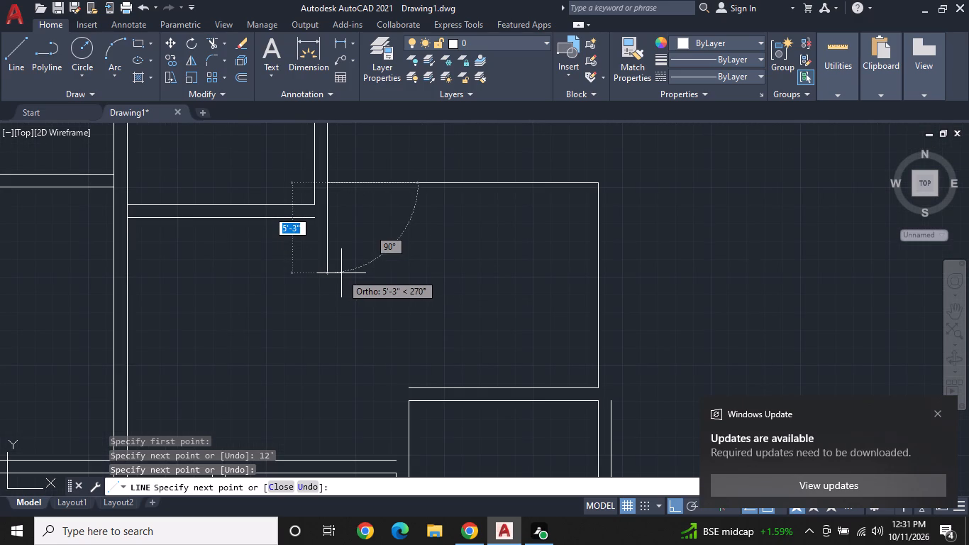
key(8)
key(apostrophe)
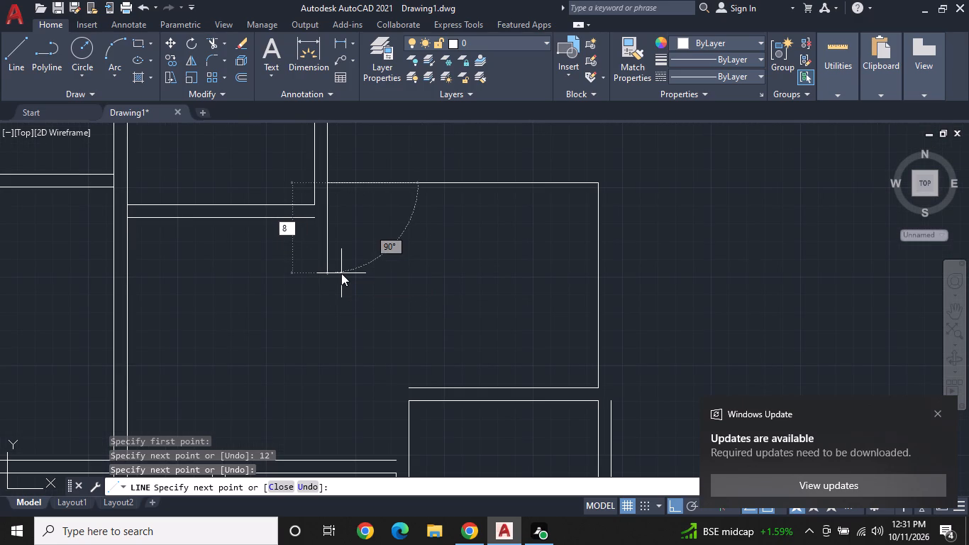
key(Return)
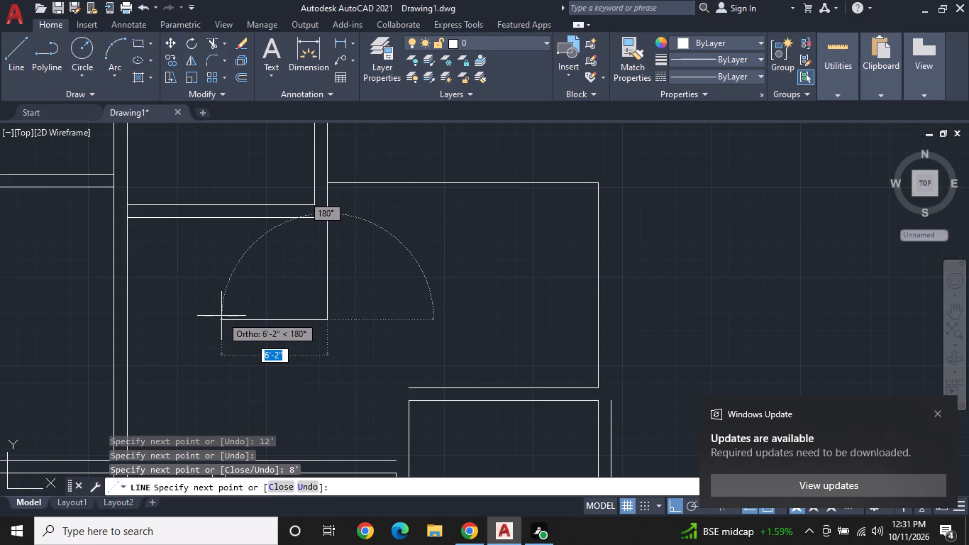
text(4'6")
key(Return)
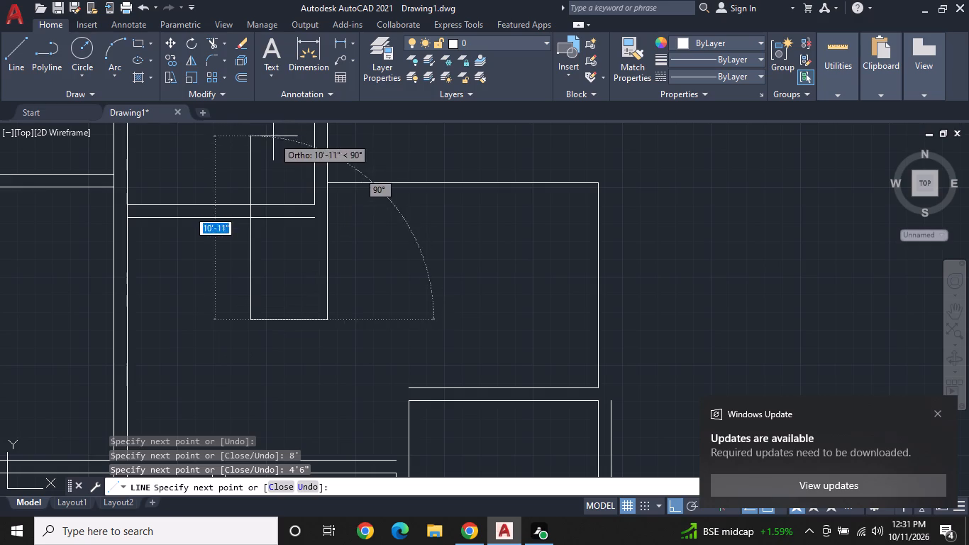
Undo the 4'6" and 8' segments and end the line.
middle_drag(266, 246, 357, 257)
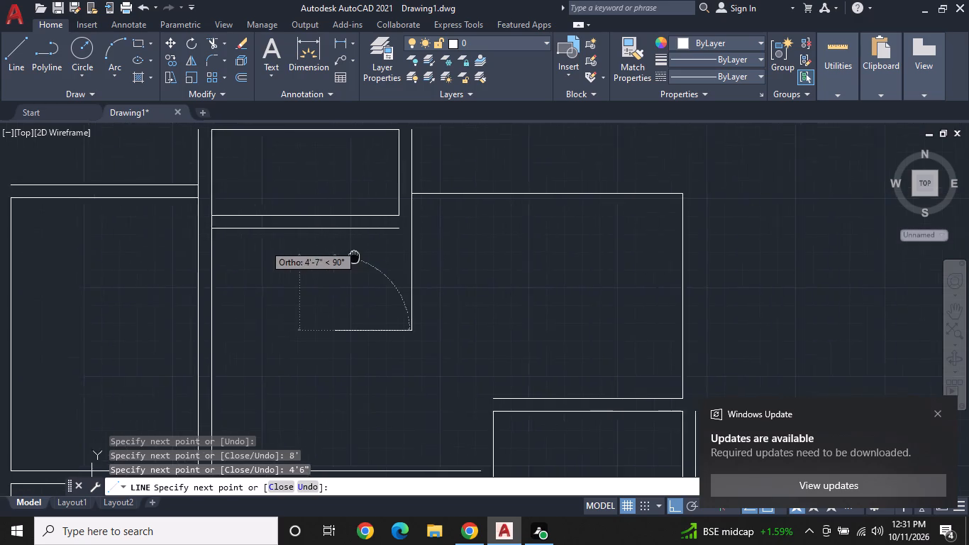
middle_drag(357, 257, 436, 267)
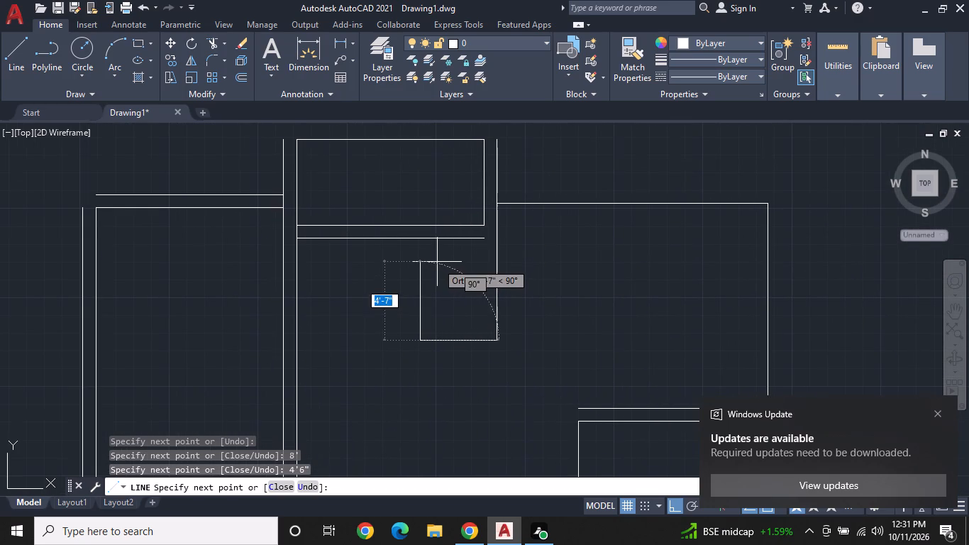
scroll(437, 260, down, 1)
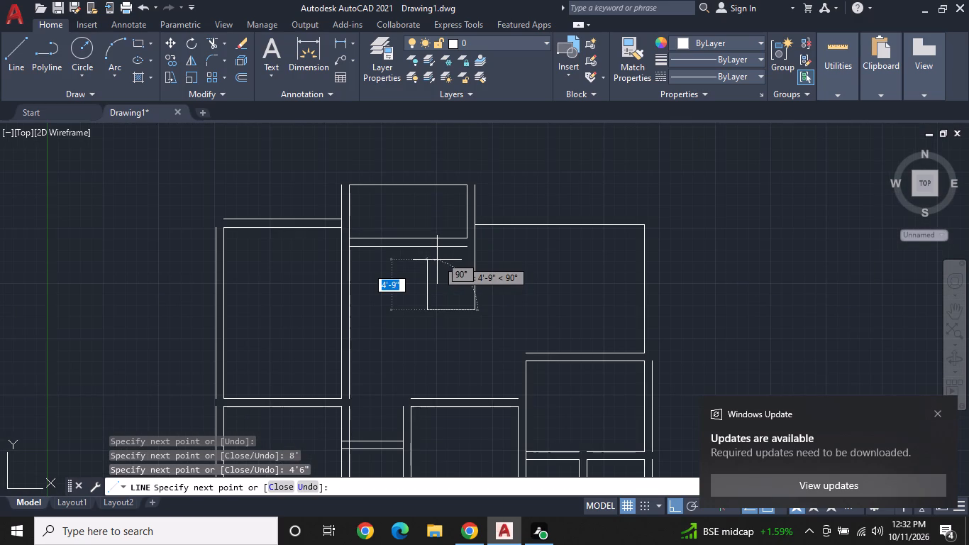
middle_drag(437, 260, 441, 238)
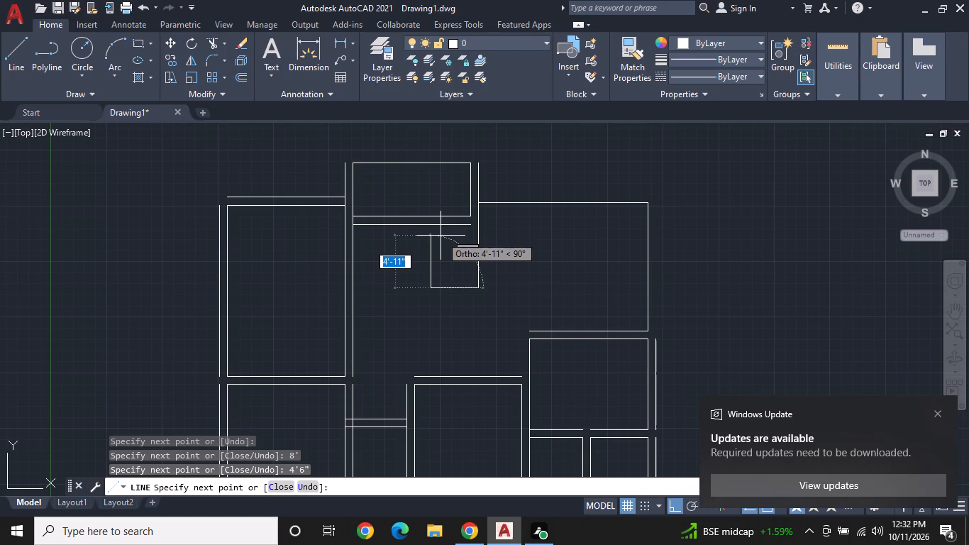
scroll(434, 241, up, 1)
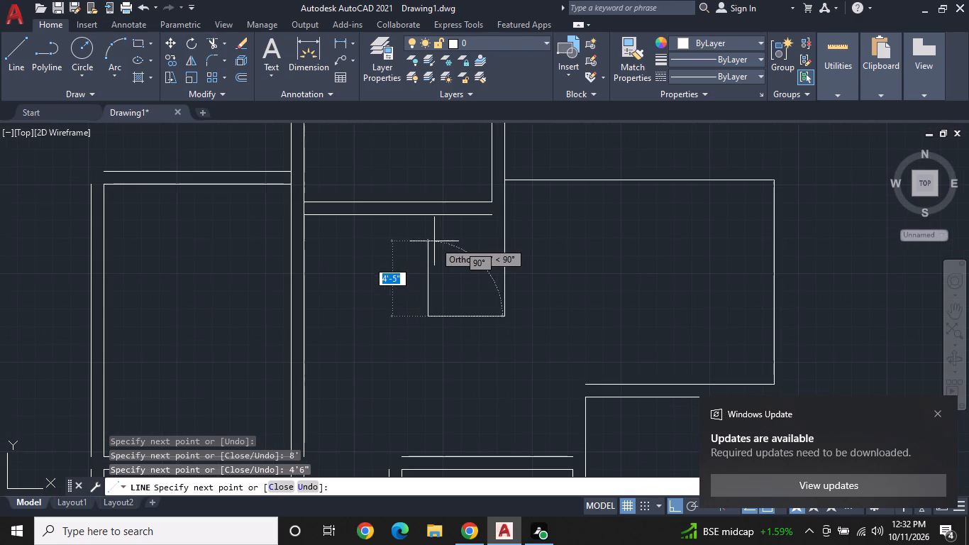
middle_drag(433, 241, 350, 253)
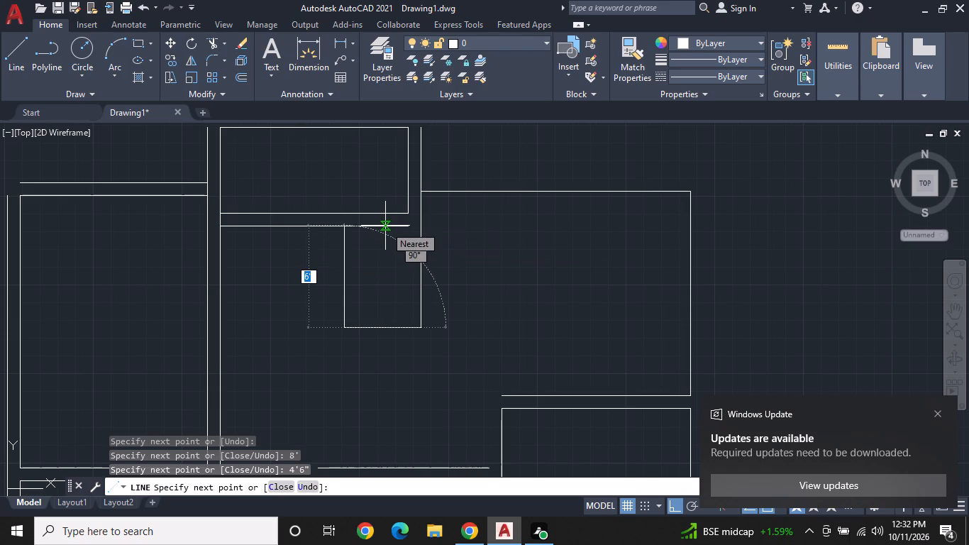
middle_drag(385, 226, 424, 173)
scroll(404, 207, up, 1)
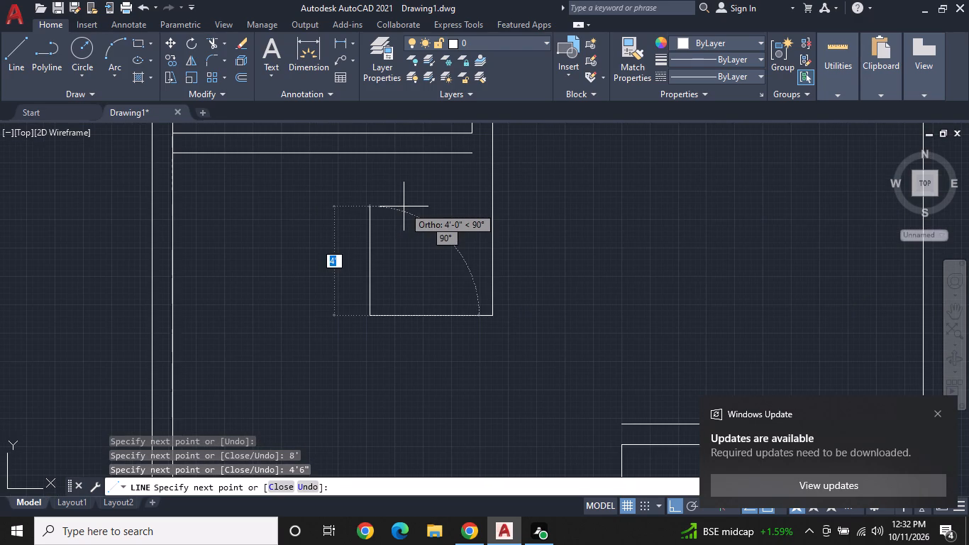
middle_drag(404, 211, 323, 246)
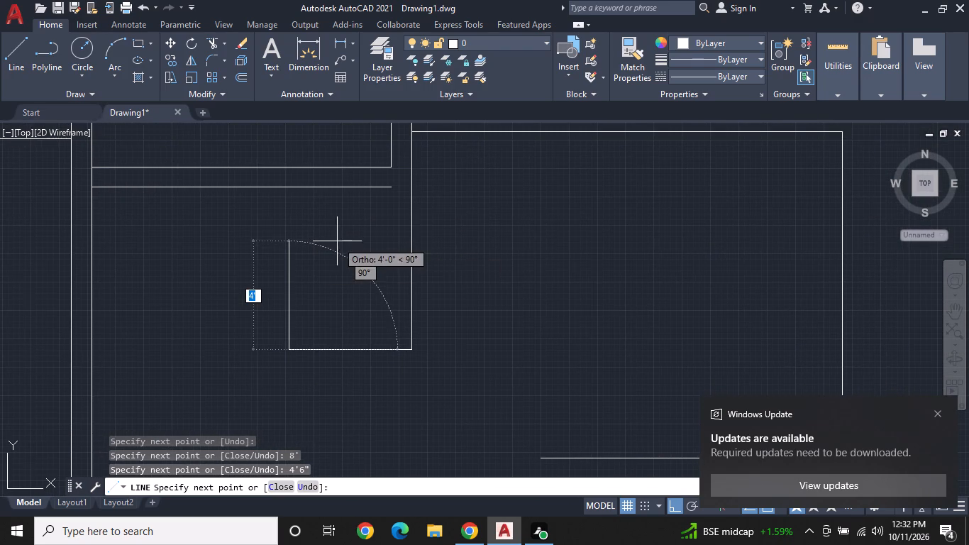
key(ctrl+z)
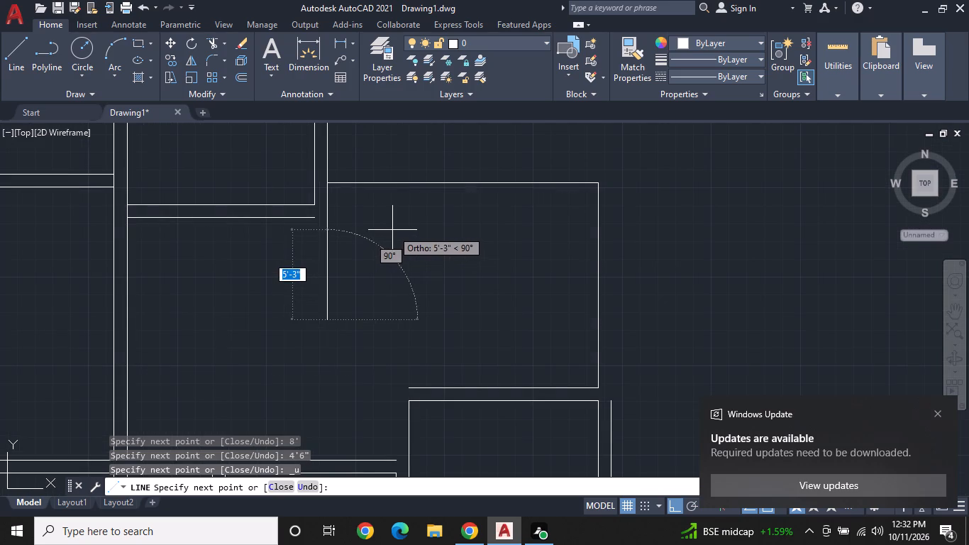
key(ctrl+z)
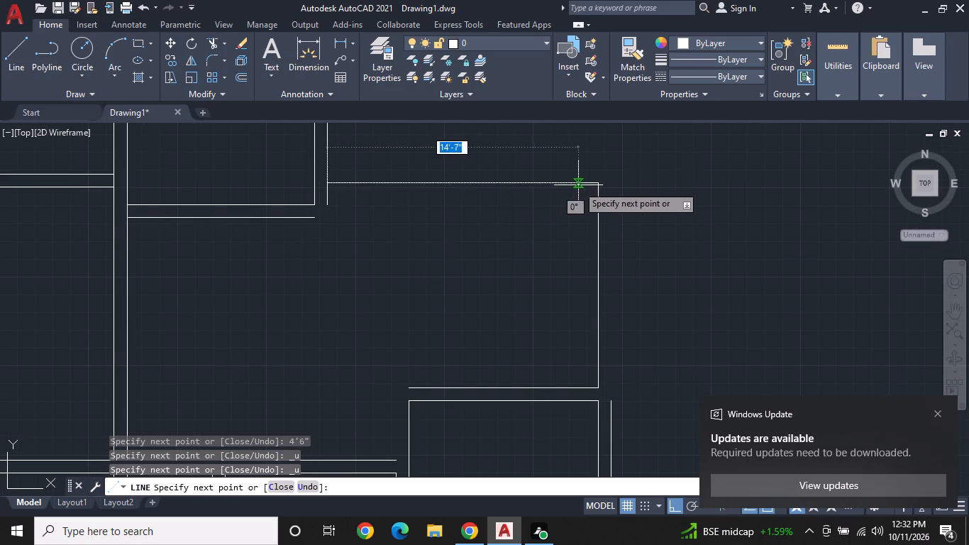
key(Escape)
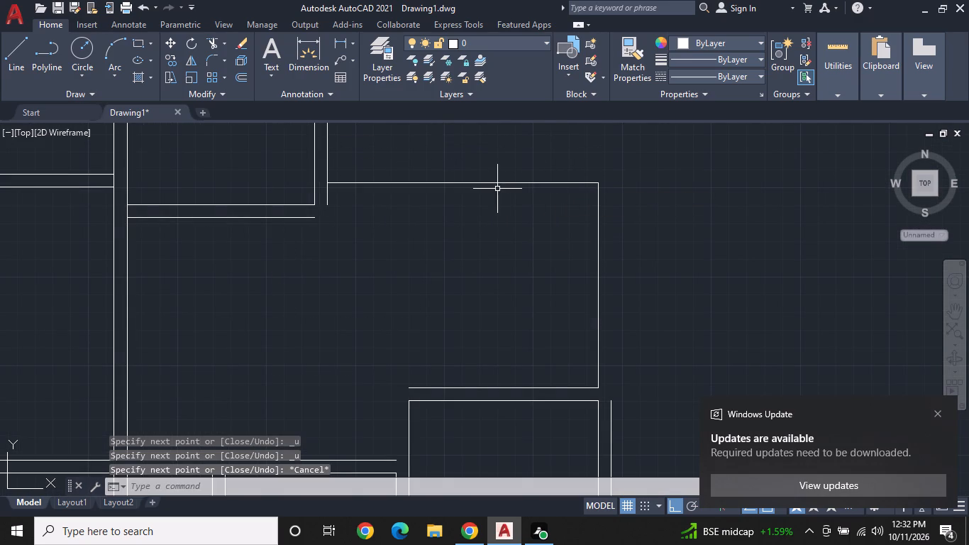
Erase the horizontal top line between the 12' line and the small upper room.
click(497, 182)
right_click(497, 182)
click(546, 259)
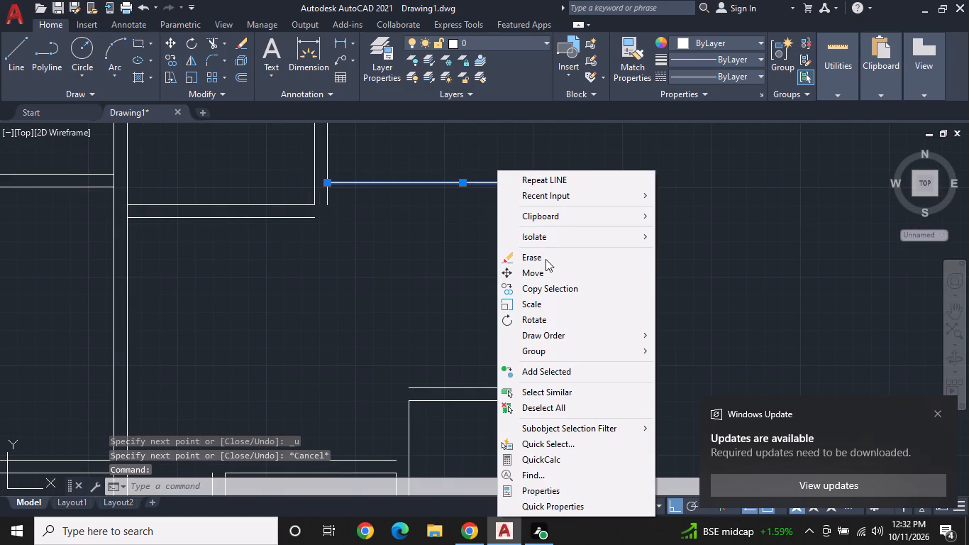
Draw a 10'6" top side leftward from the upper end of the 12' line.
key(l)
key(space)
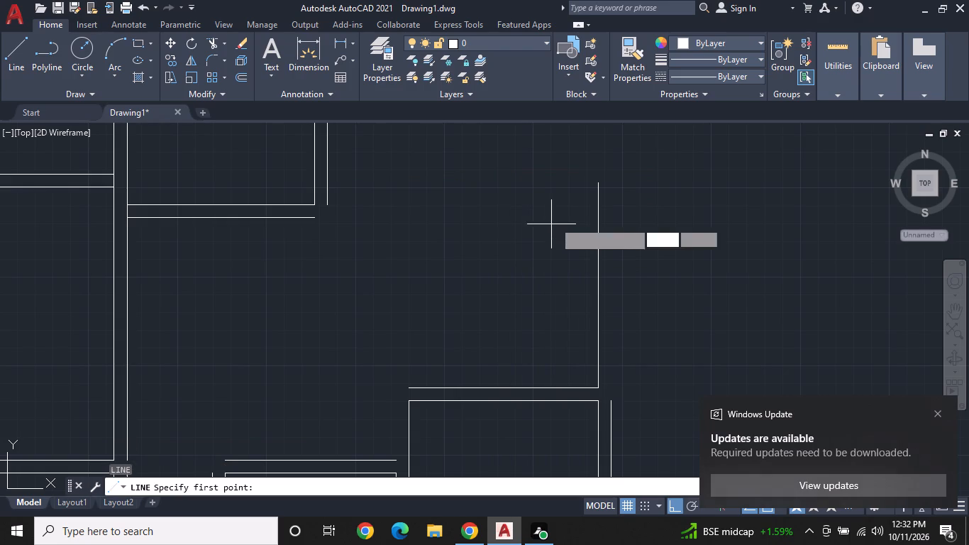
click(601, 185)
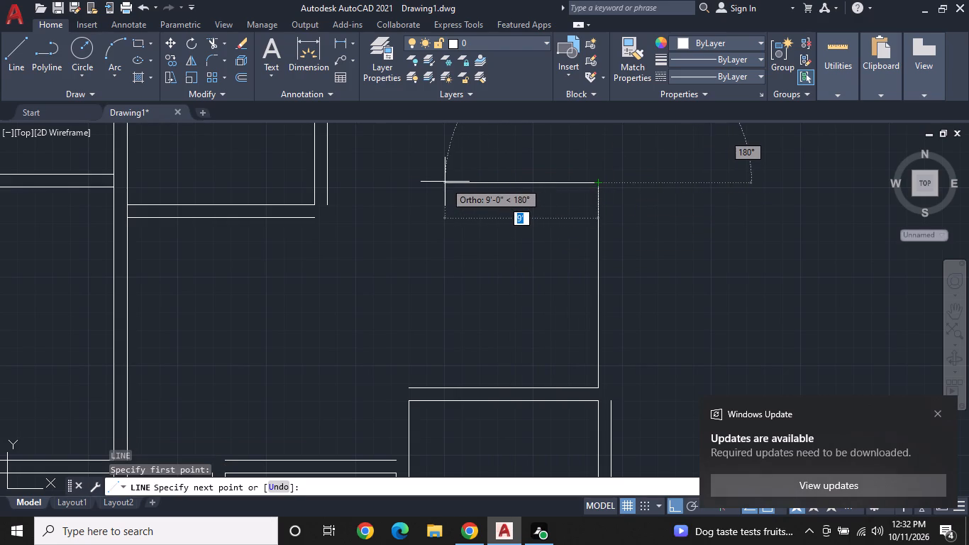
text(10'6")
key(Return)
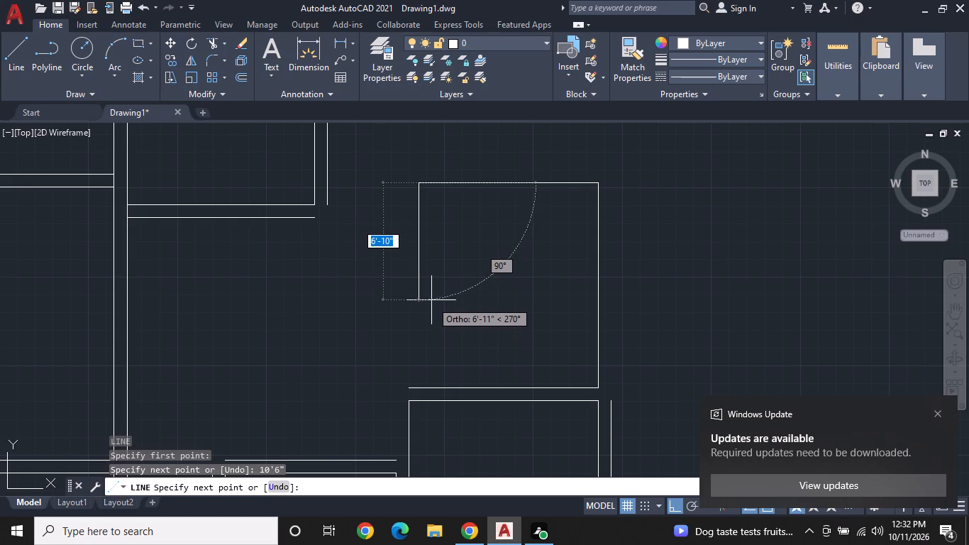
Add a 4'6" by 8' room outline: 8' down, 4'6" left, 8' up, and back to the 10'6" line's left end.
text(8')
key(Return)
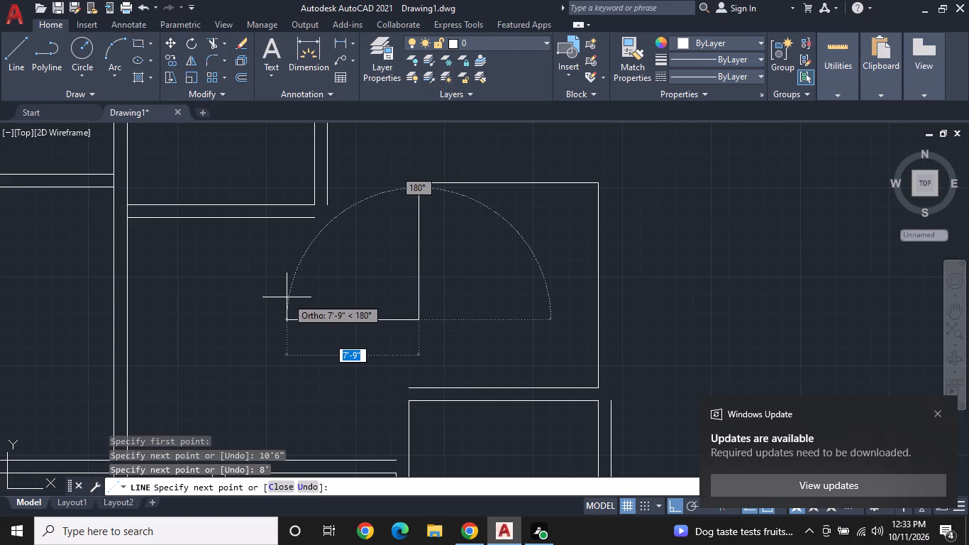
text(4'6")
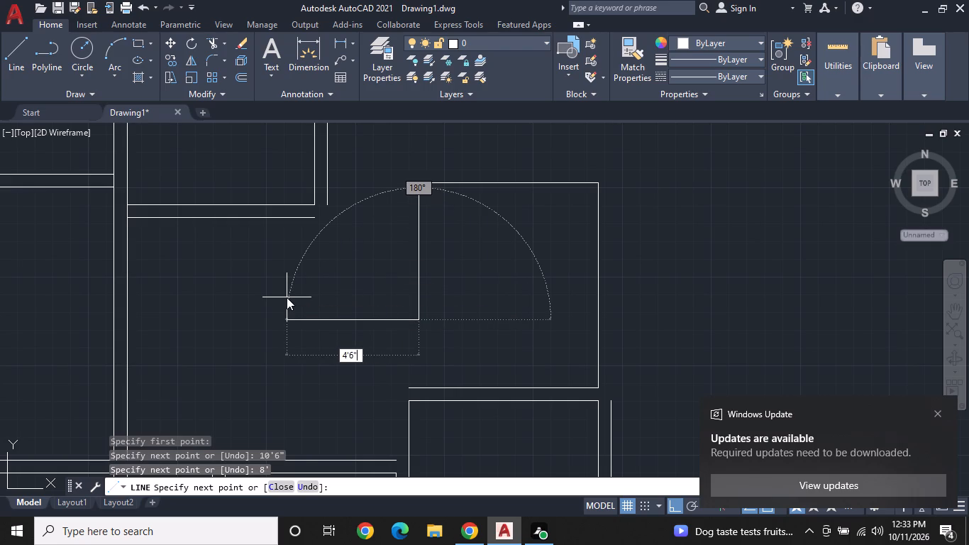
key(Return)
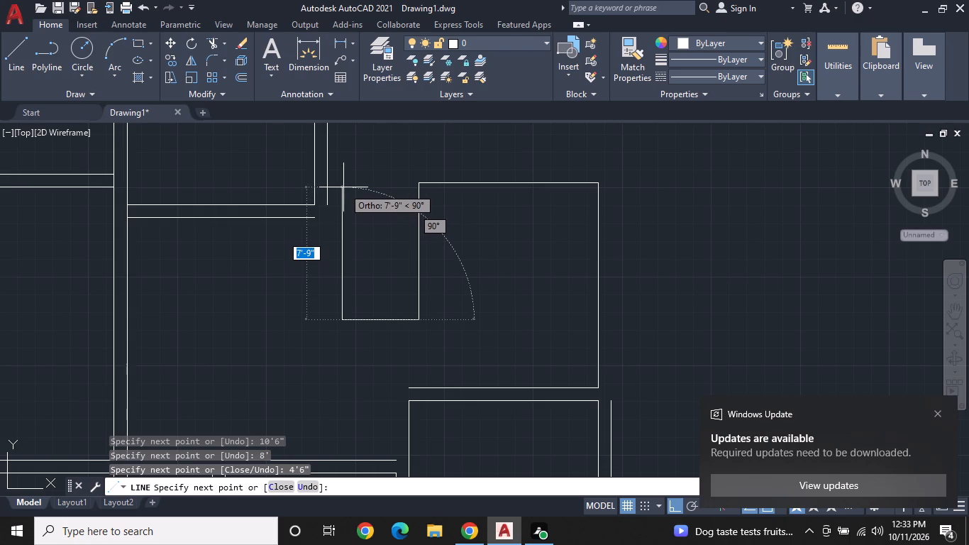
text(8')
key(Return)
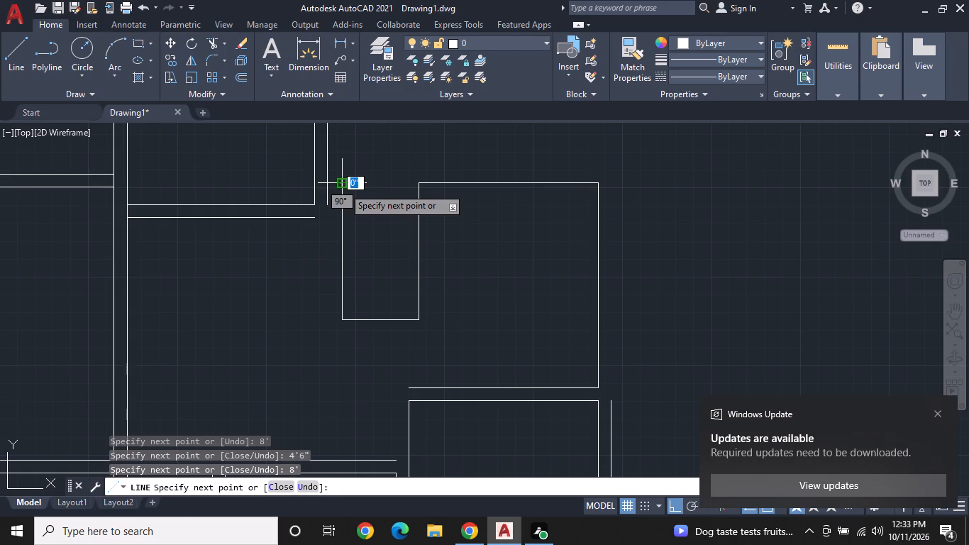
double_click(421, 180)
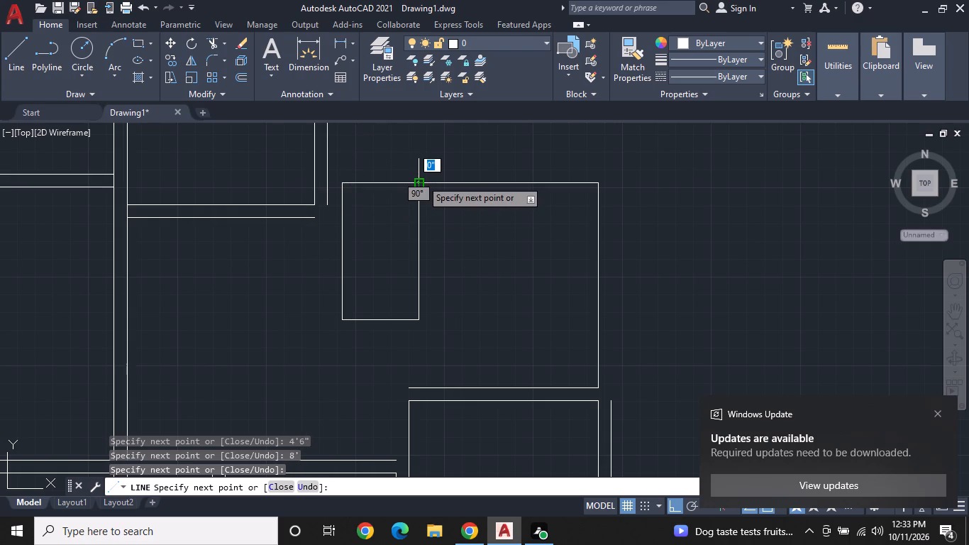
key(Escape)
Extend the small upper room's bottom inner wall line rightward to the left side of the 4'6" by 8' room.
middle_drag(350, 219, 375, 272)
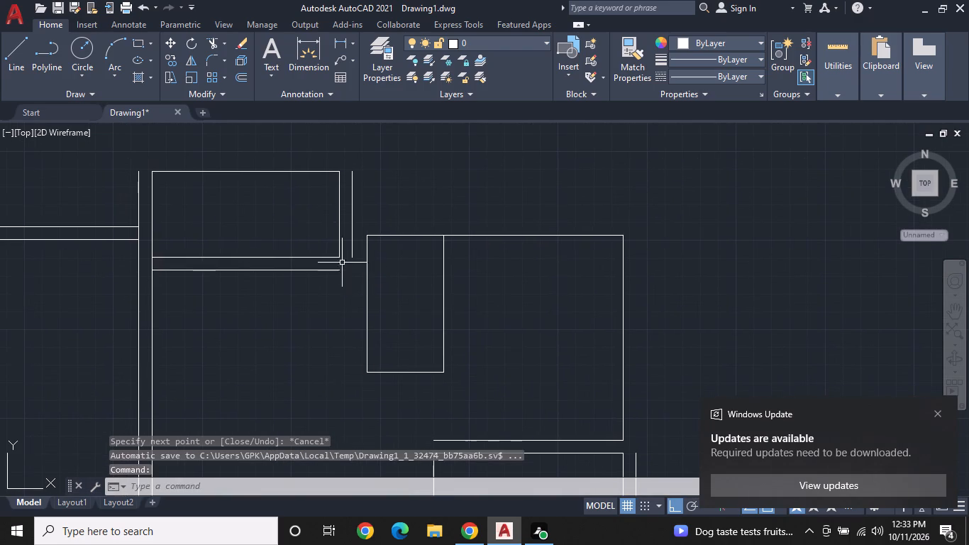
text(EX)
key(space)
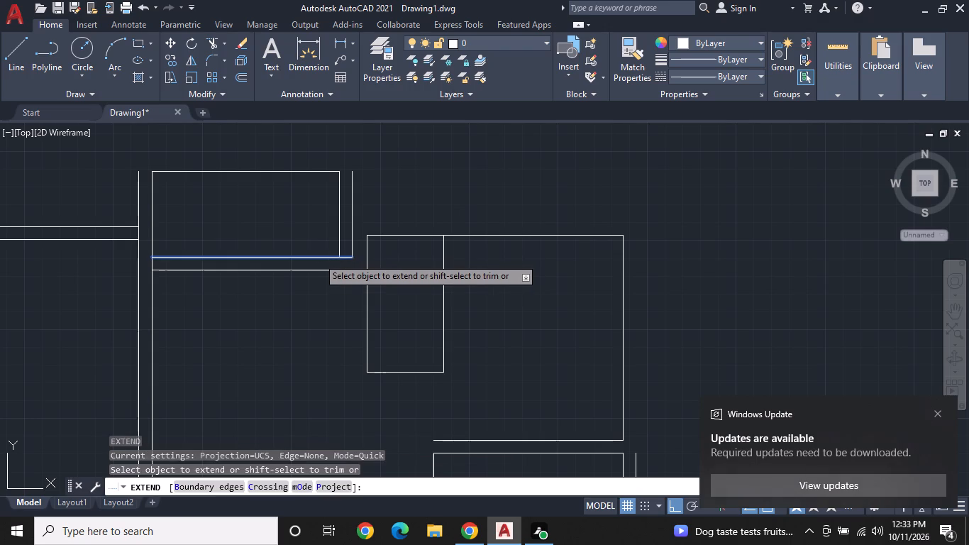
click(318, 258)
click(326, 258)
scroll(372, 201, up, 1)
middle_drag(374, 202, 383, 229)
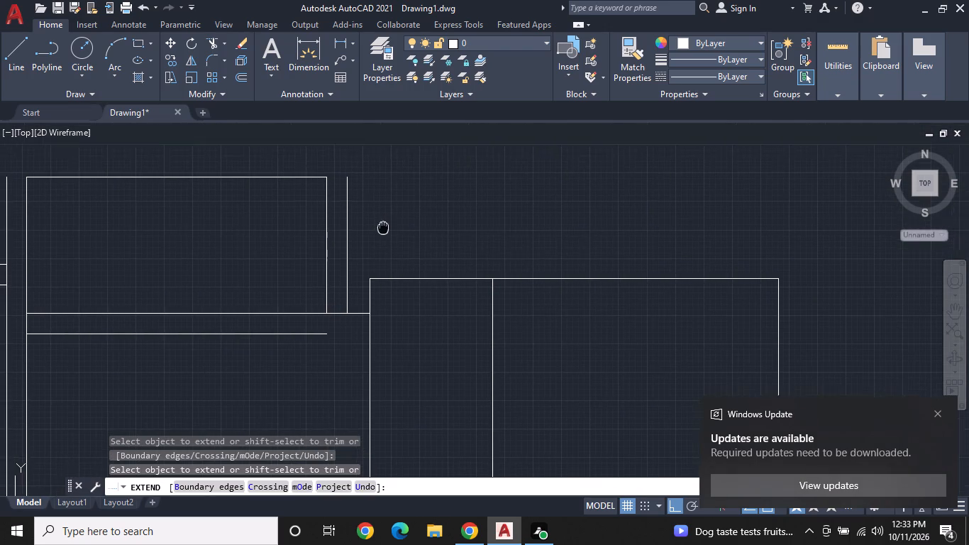
middle_drag(383, 229, 384, 231)
key(Escape)
Trim away both vertical wall lines on the right side of the small upper room.
text(TR)
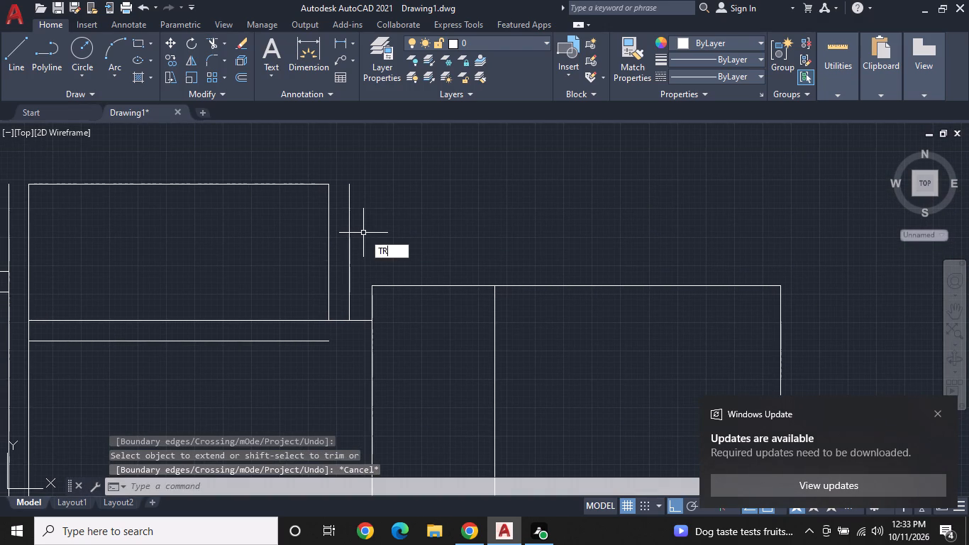
key(space)
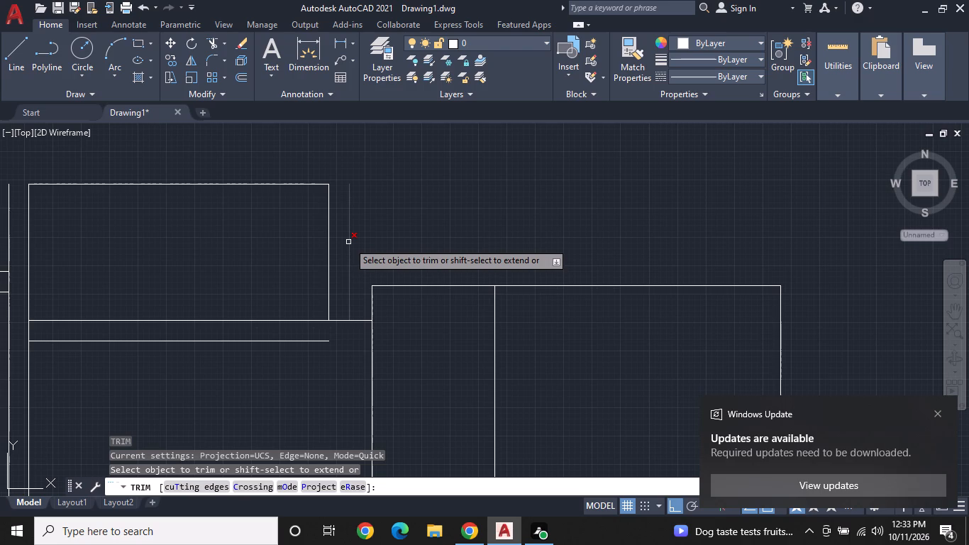
click(348, 242)
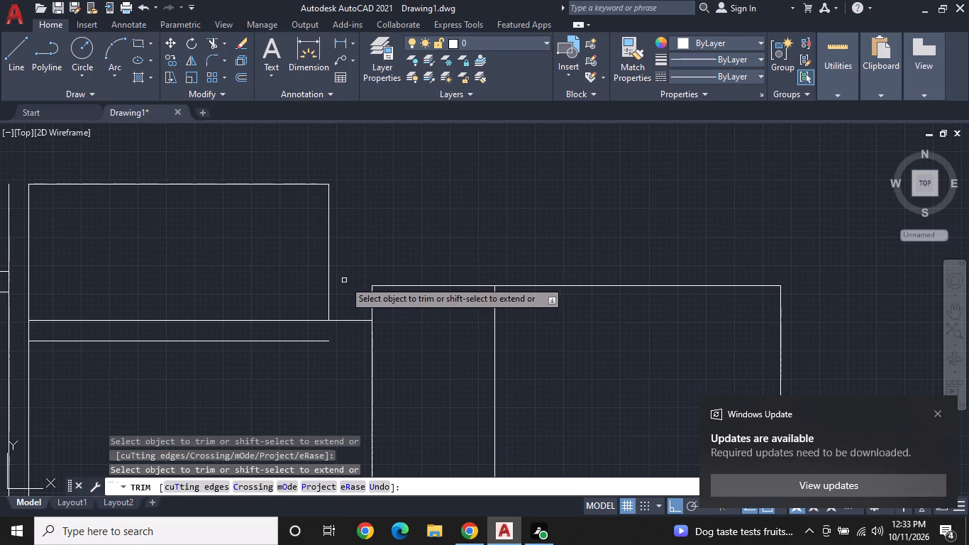
click(326, 277)
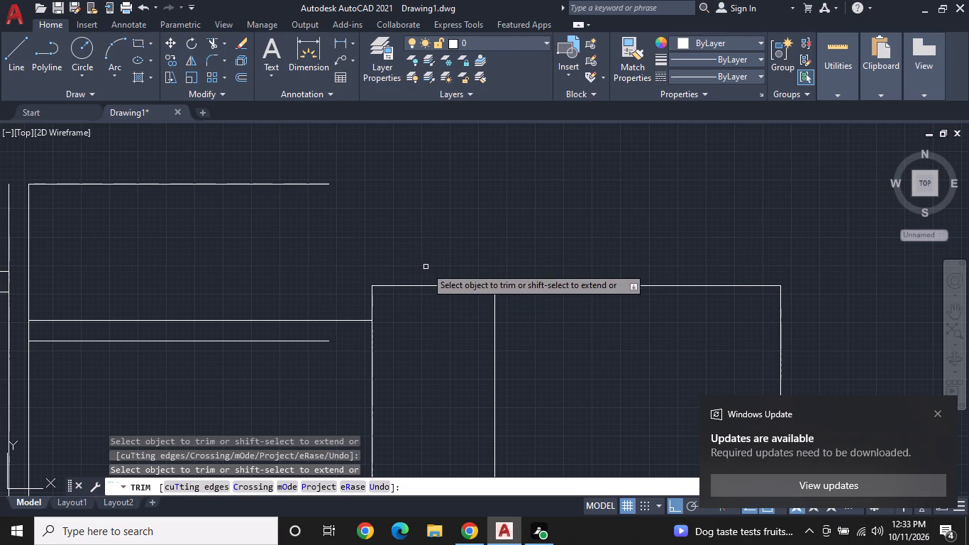
key(Escape)
Offset the left and right sides of the 4'6" by 8' room 9" outward.
middle_drag(436, 242, 447, 204)
scroll(448, 202, down, 2)
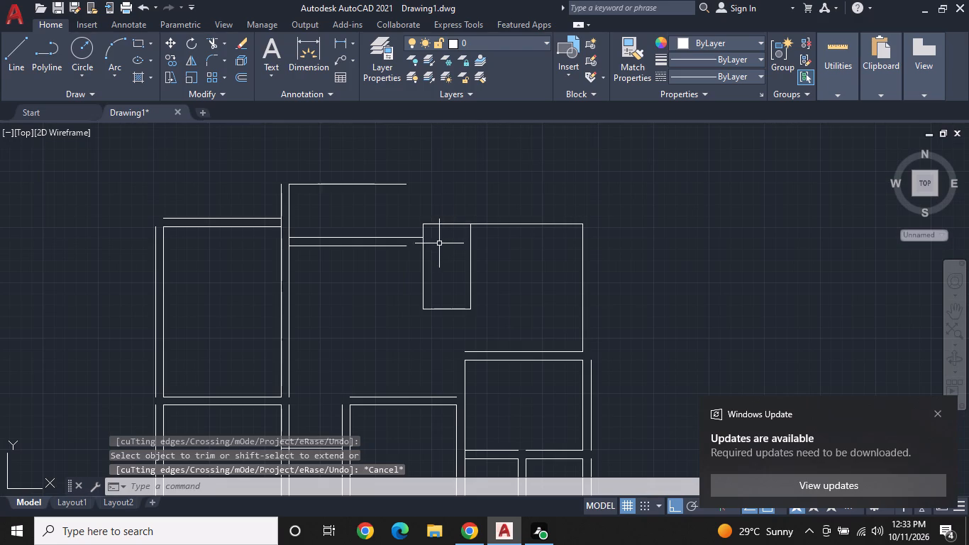
click(242, 79)
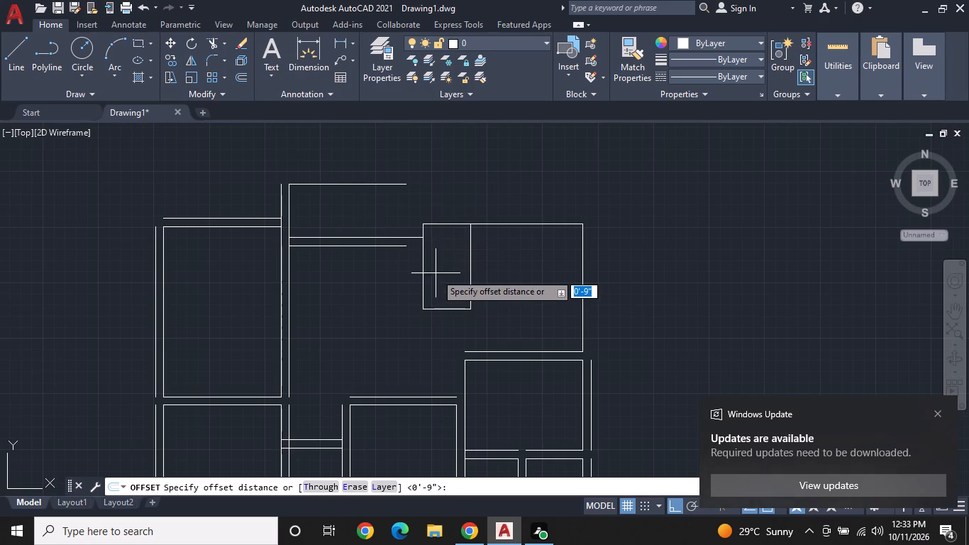
key(space)
click(423, 275)
click(368, 275)
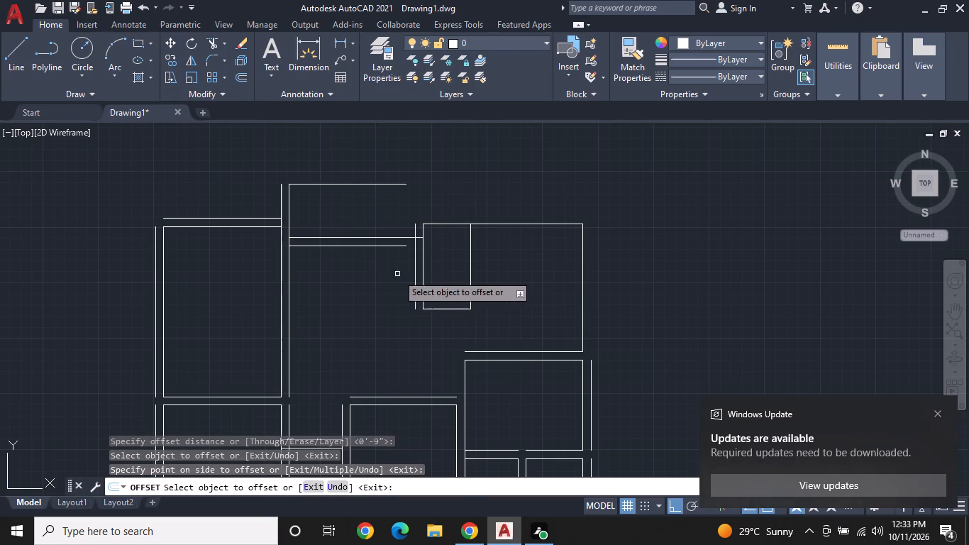
click(469, 256)
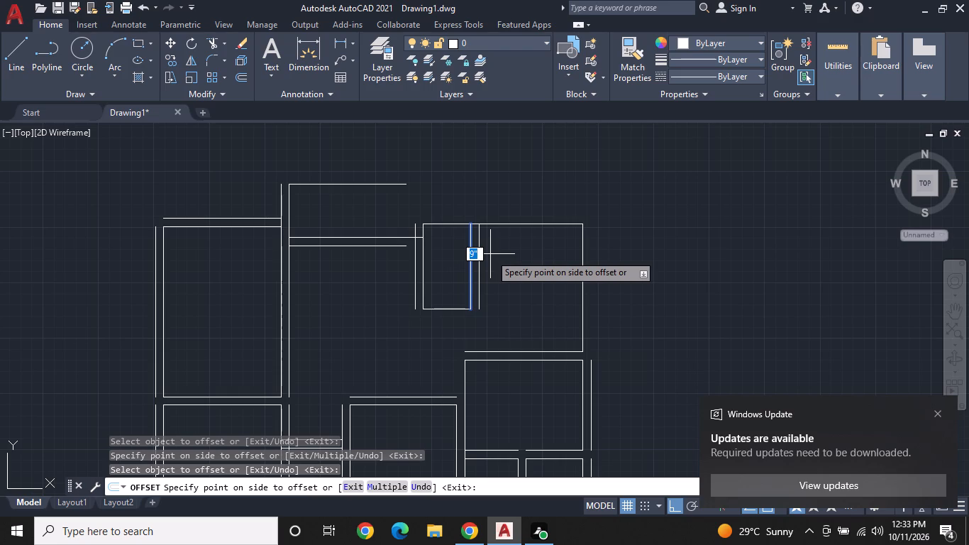
click(506, 254)
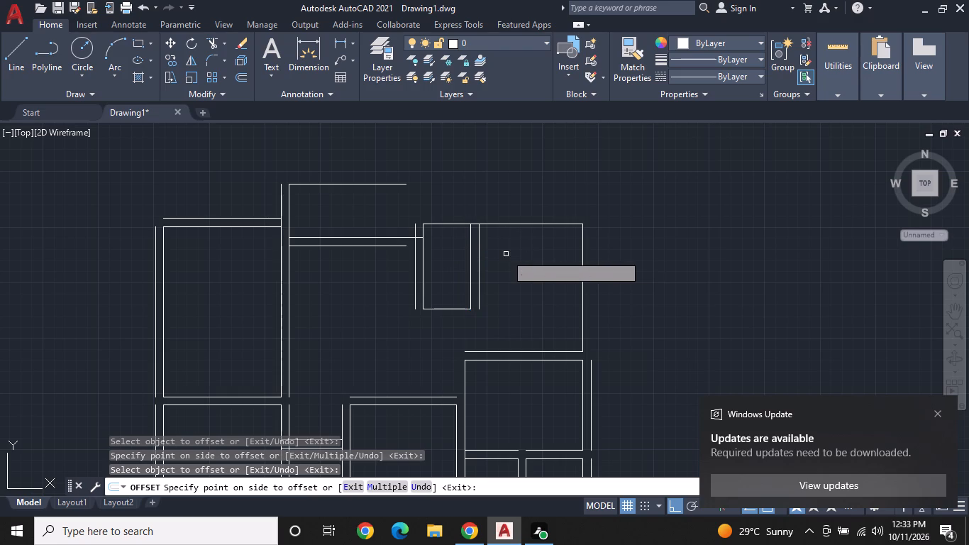
Quick-measure the inside of the 12' high room beside the newly offset wall line.
scroll(490, 254, up, 1)
middle_drag(490, 254, 335, 256)
click(836, 95)
click(843, 131)
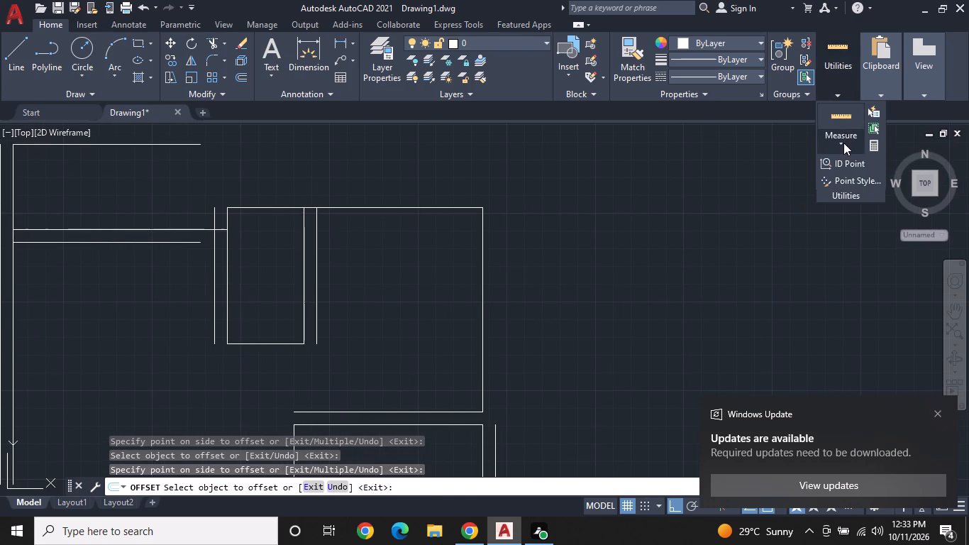
double_click(842, 157)
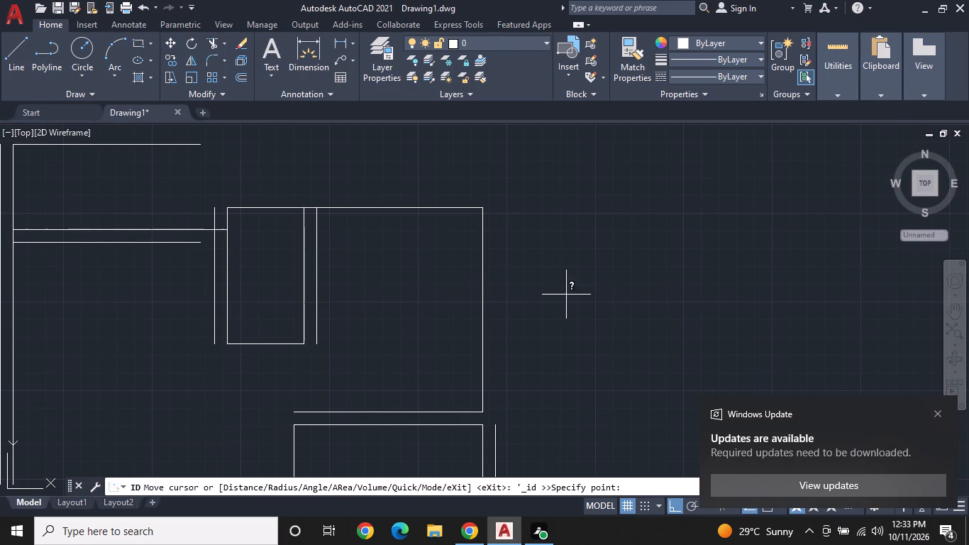
key(Escape)
key(Escape)
drag(849, 87, 846, 99)
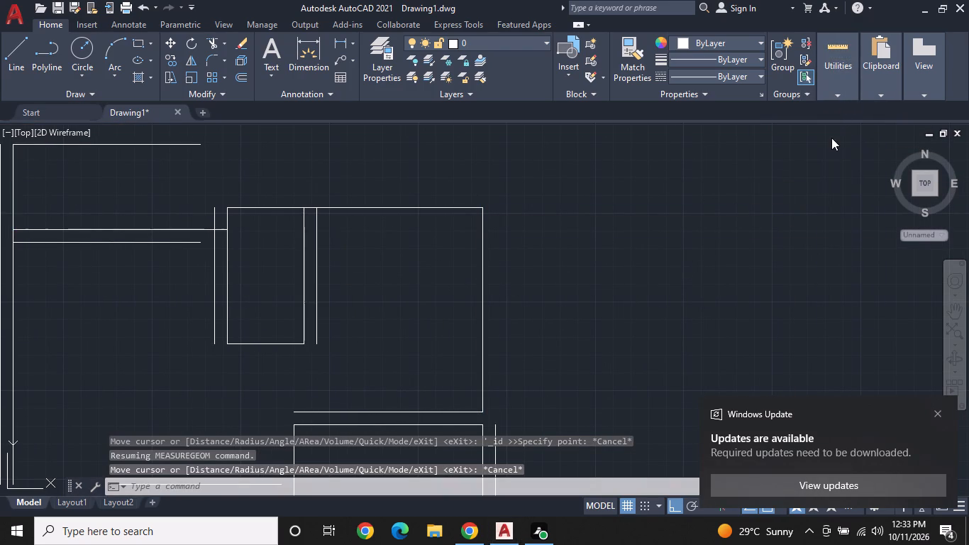
click(835, 87)
click(834, 139)
click(836, 161)
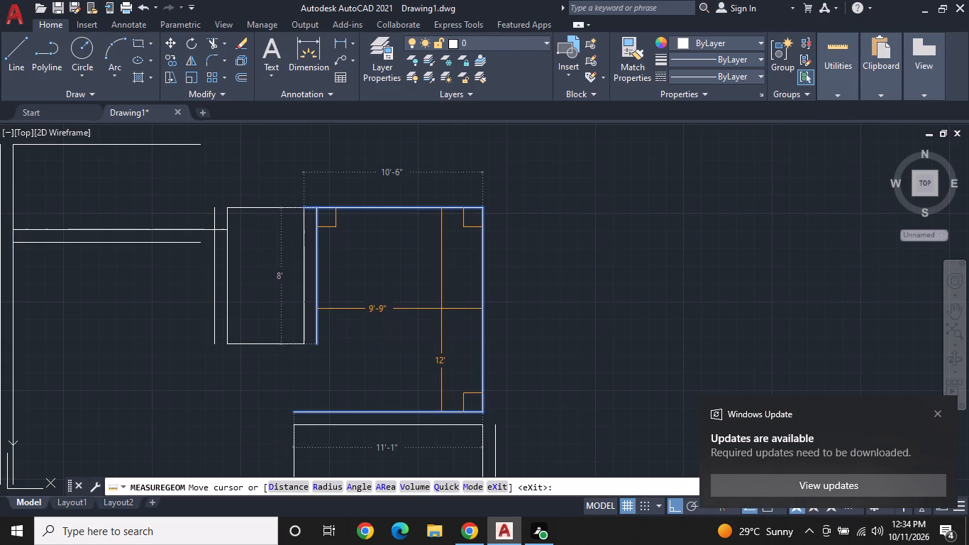
key(Escape)
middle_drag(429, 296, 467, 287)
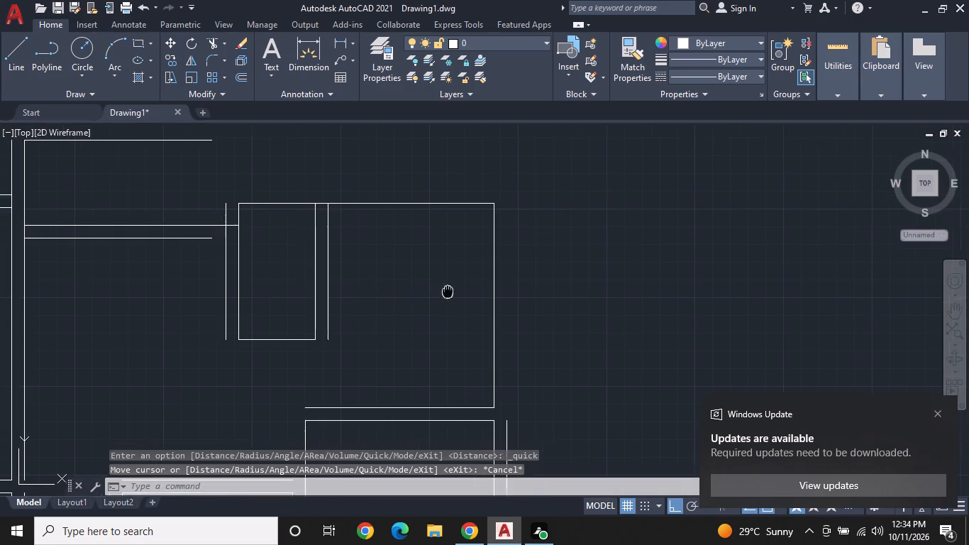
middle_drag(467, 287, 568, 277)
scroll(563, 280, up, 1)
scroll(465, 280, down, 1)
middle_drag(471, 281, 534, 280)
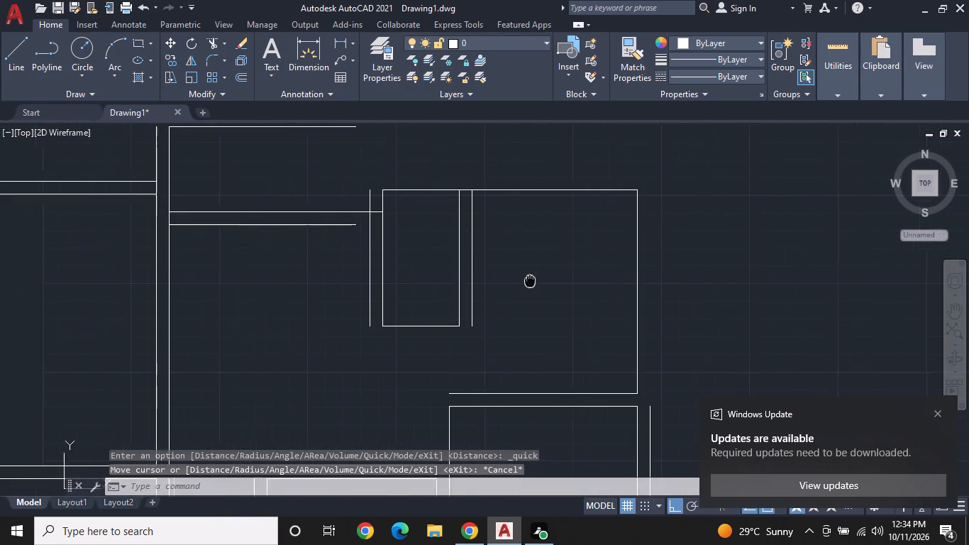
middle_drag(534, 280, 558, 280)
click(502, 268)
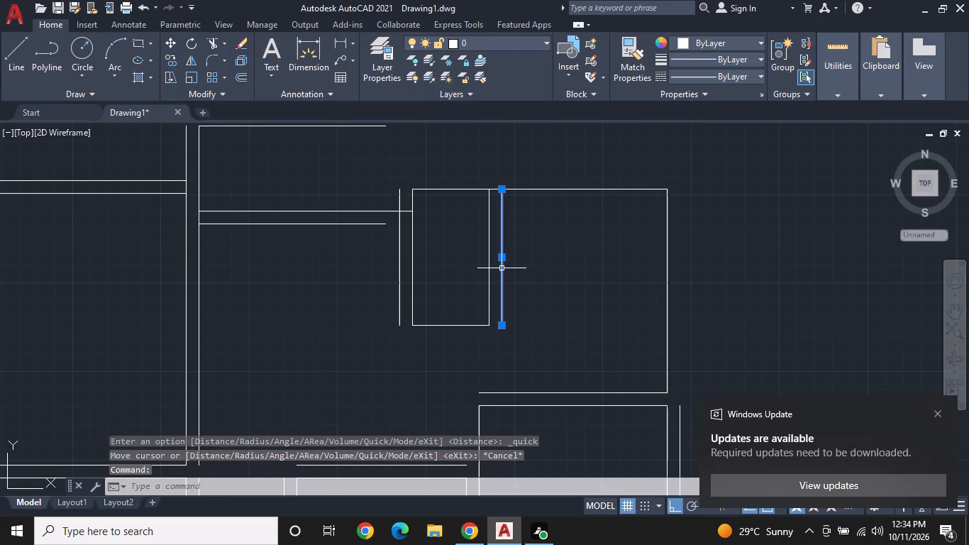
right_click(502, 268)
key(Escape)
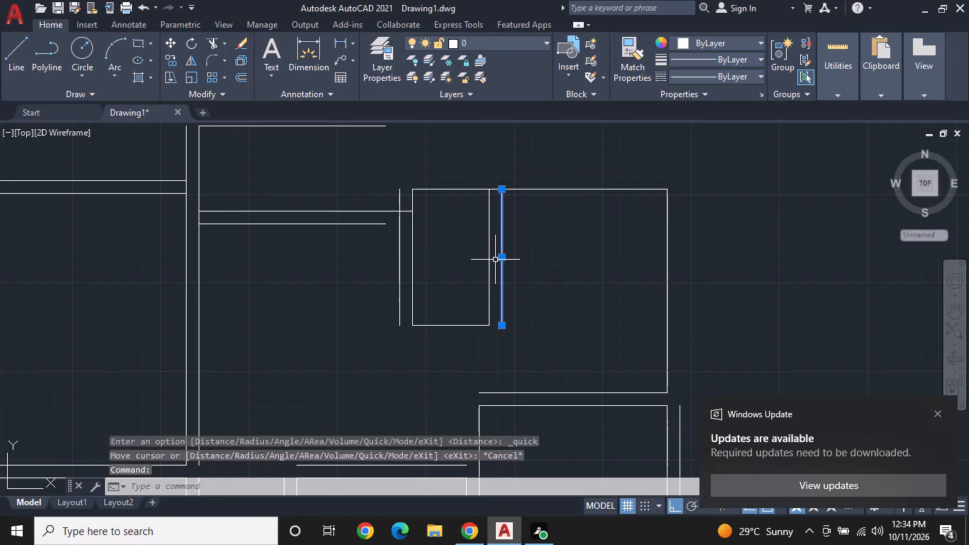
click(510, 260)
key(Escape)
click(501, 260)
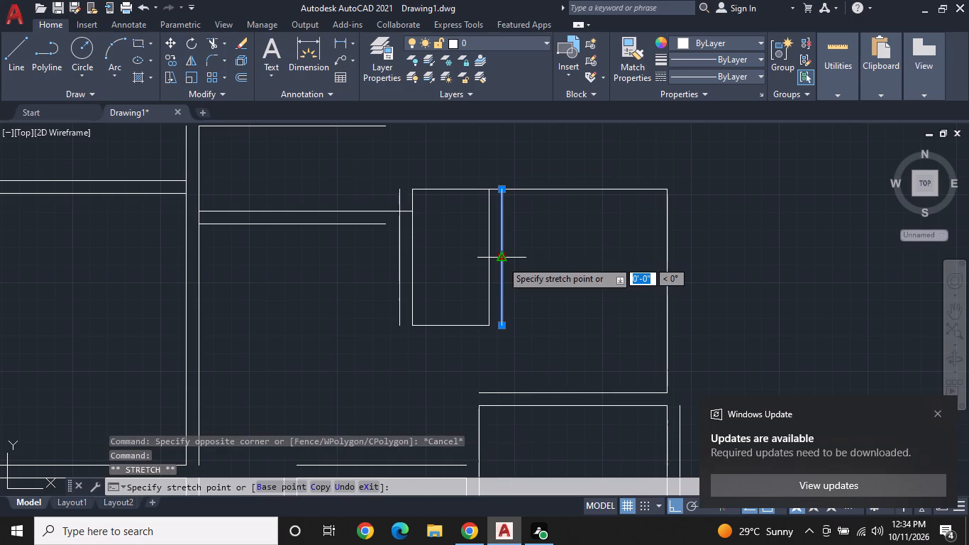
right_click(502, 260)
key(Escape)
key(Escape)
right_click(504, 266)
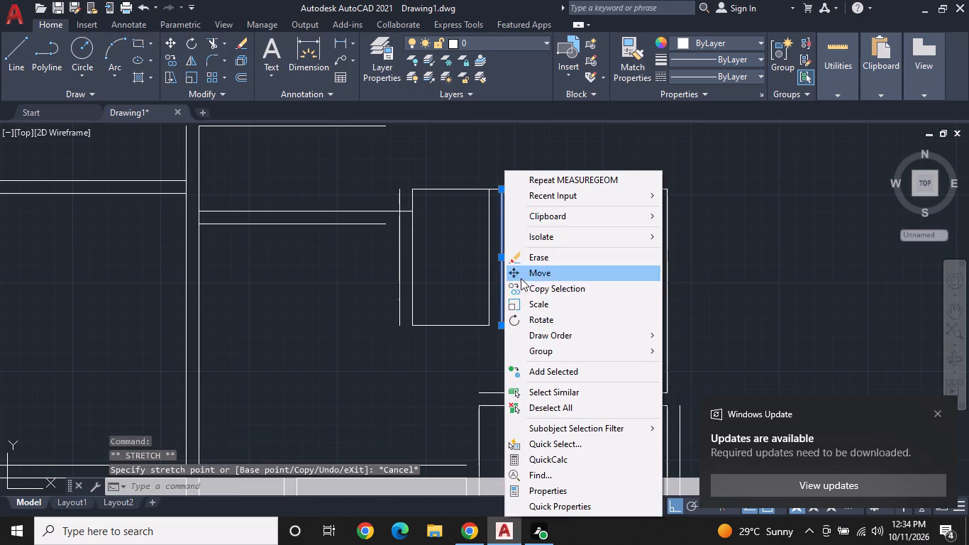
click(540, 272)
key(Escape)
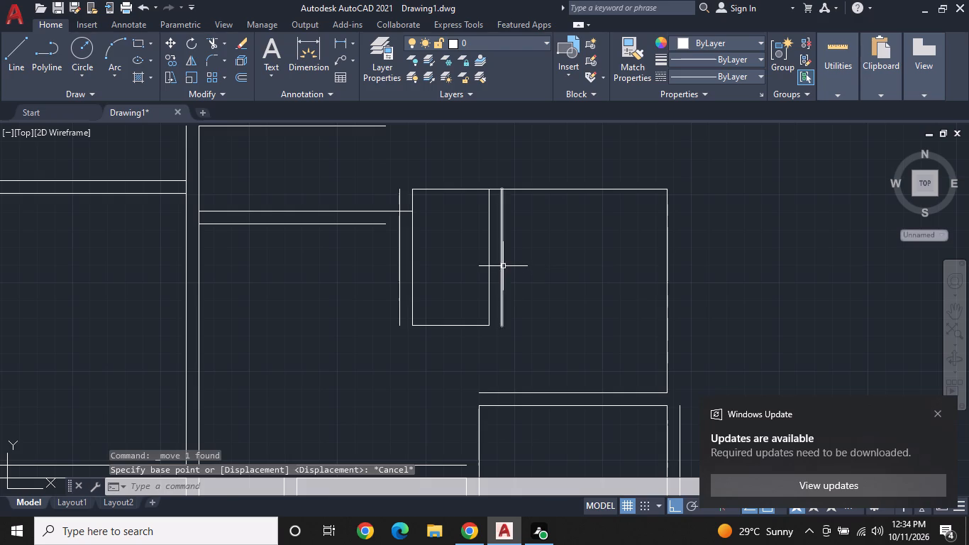
Erase the offset line just right of the 4'6" by 8' room's right side.
click(504, 266)
click(496, 275)
right_click(496, 275)
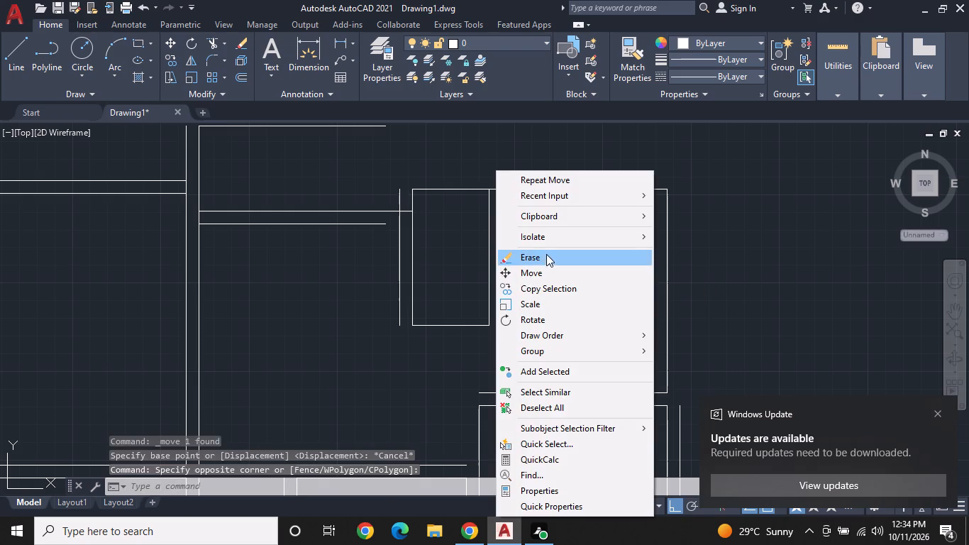
click(546, 254)
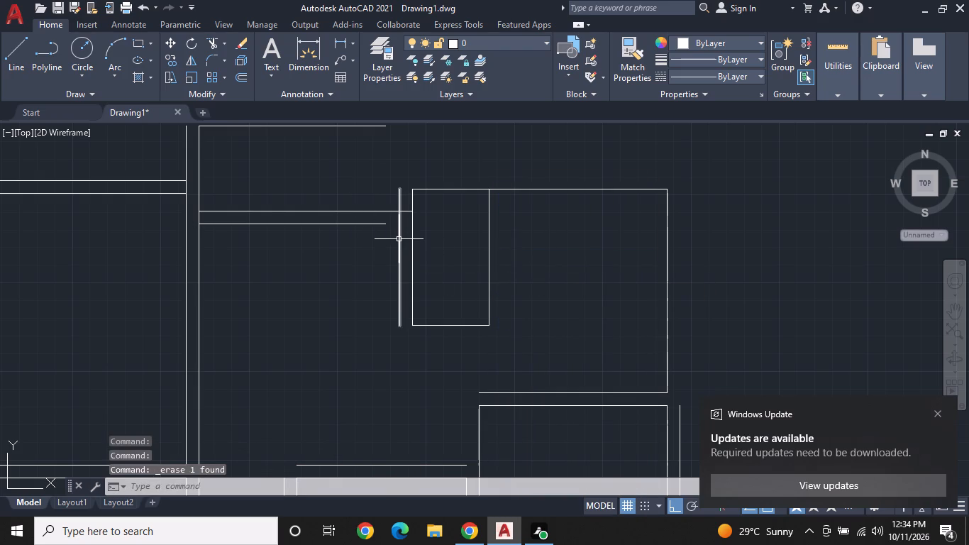
Offset the 8' room's right side 9" inward, and its outer left wall line another 9" to the left.
click(399, 239)
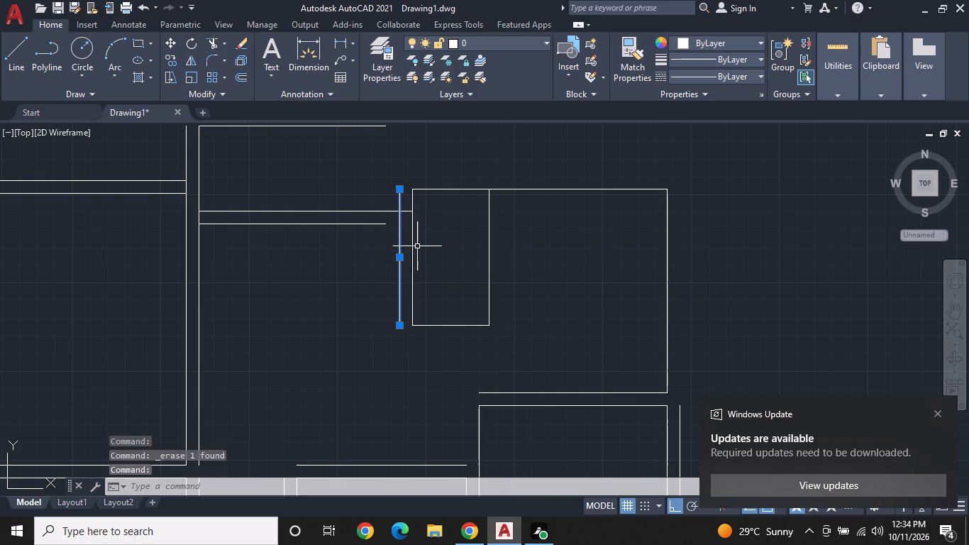
key(Escape)
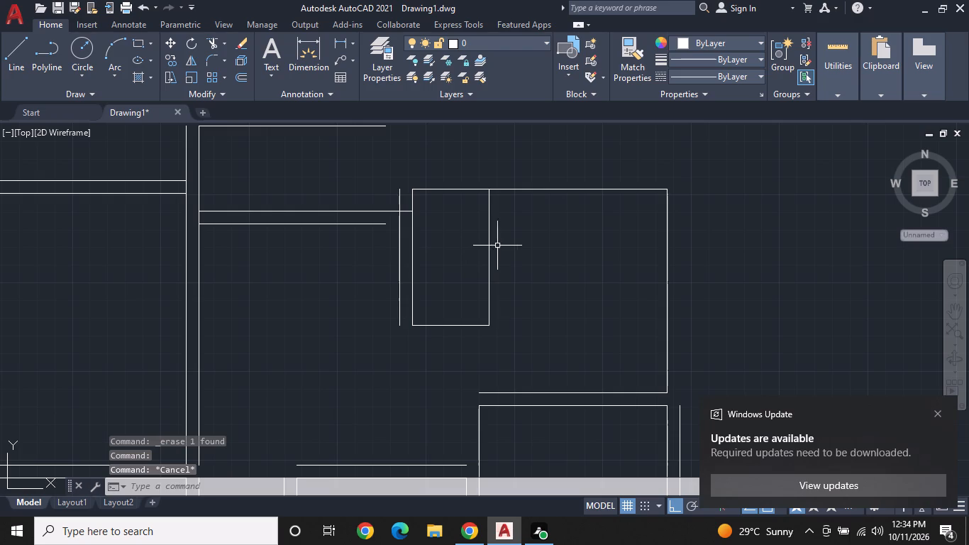
click(243, 73)
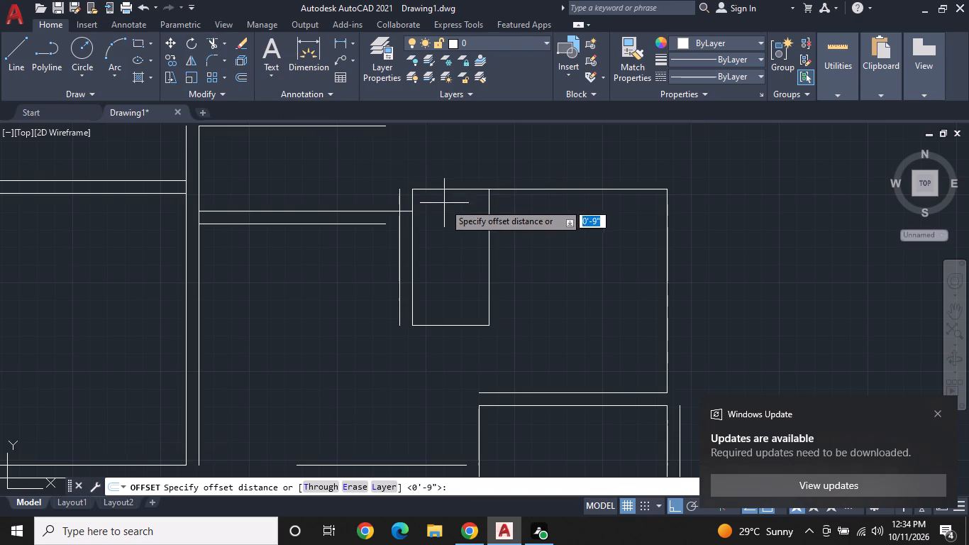
key(space)
click(490, 243)
click(439, 243)
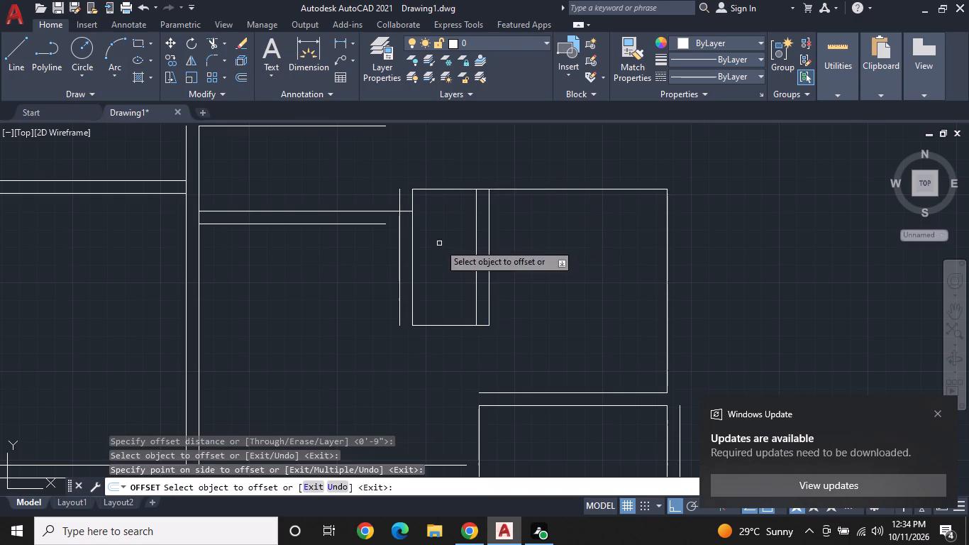
middle_drag(475, 236, 529, 224)
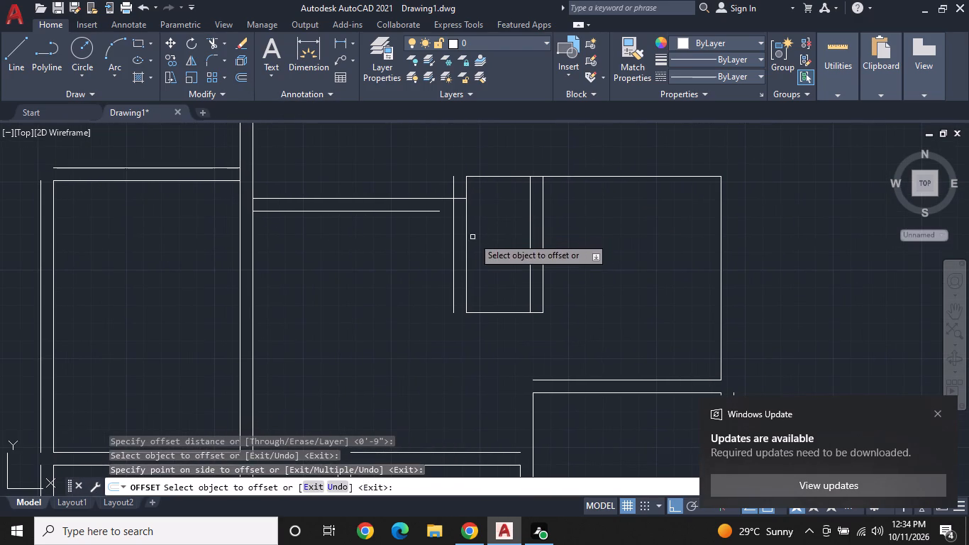
click(454, 245)
click(425, 248)
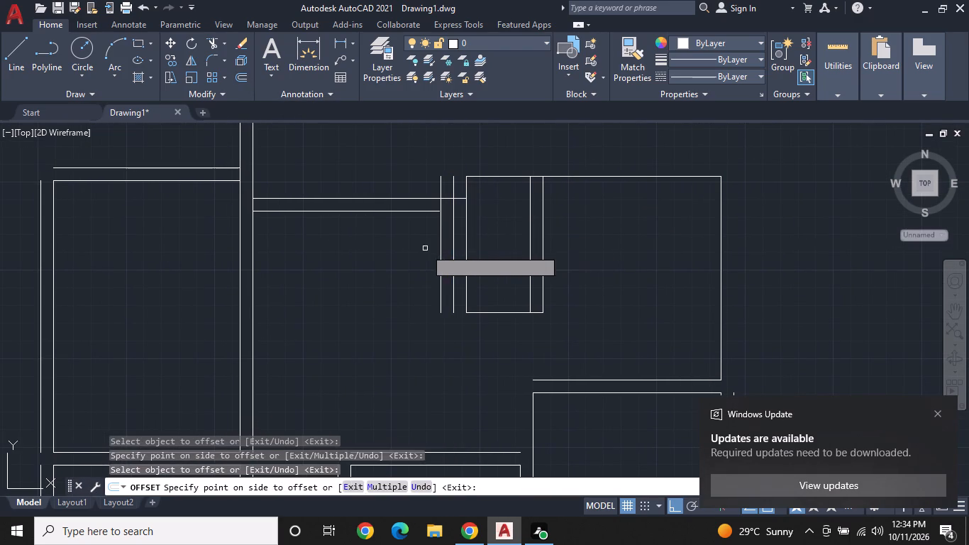
key(Escape)
Erase the middle offset line and the original left side of the 8' room, keeping only the leftmost line.
click(453, 242)
right_click(453, 241)
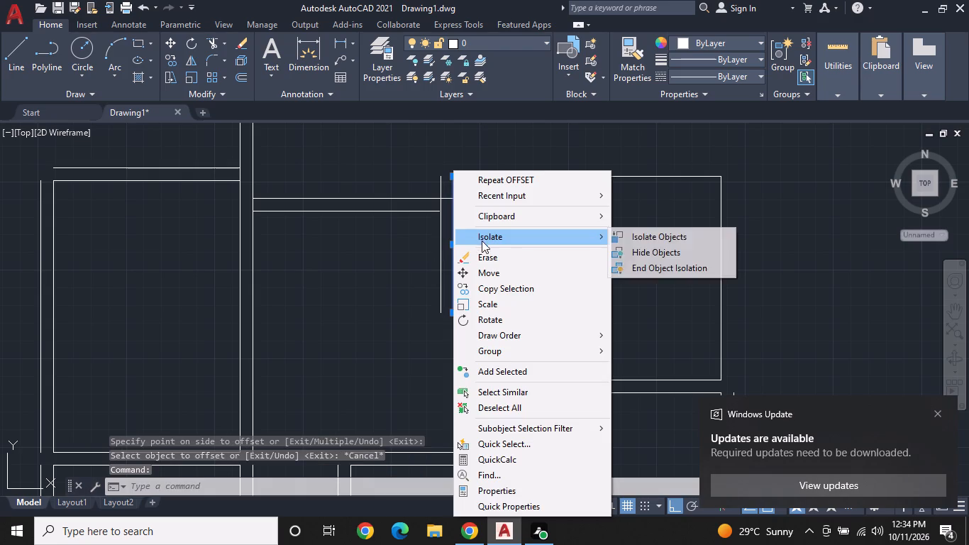
click(494, 258)
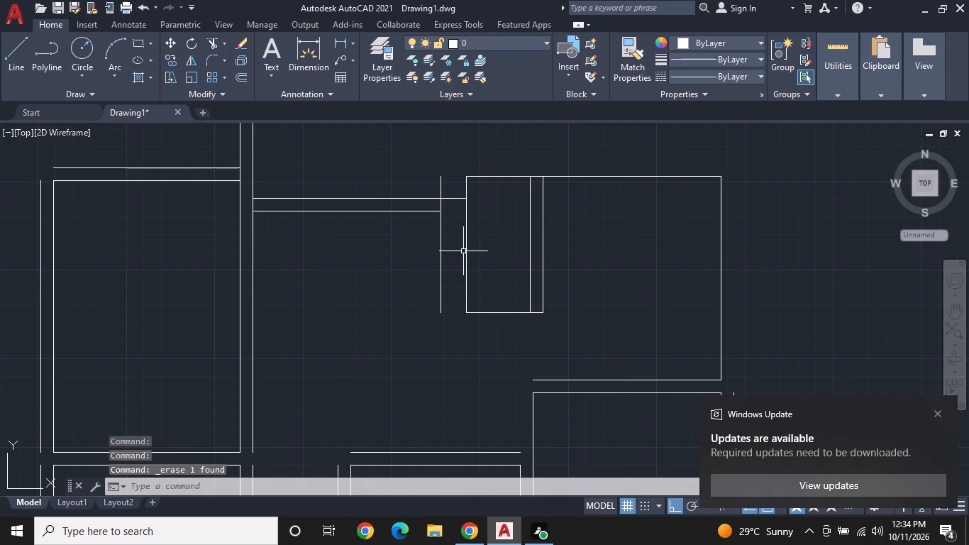
click(463, 250)
click(470, 243)
click(467, 247)
right_click(467, 248)
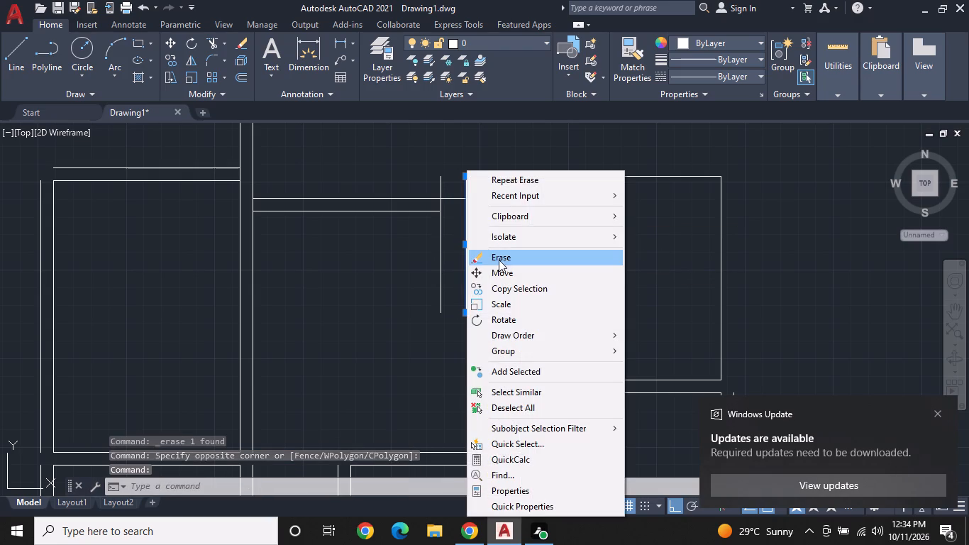
click(501, 262)
middle_drag(489, 280, 505, 265)
key(Escape)
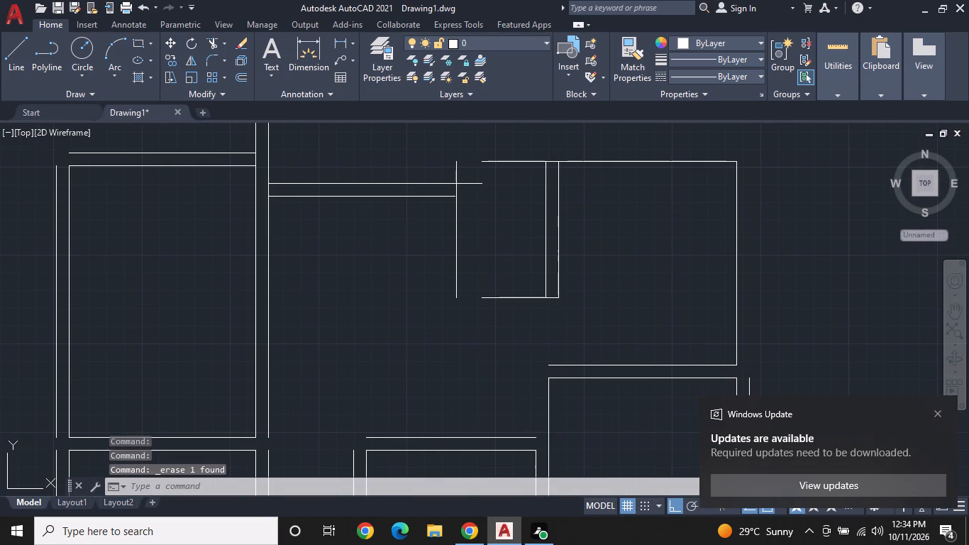
Extend the 8' room's bottom and top lines leftward to its new left side.
text(EX)
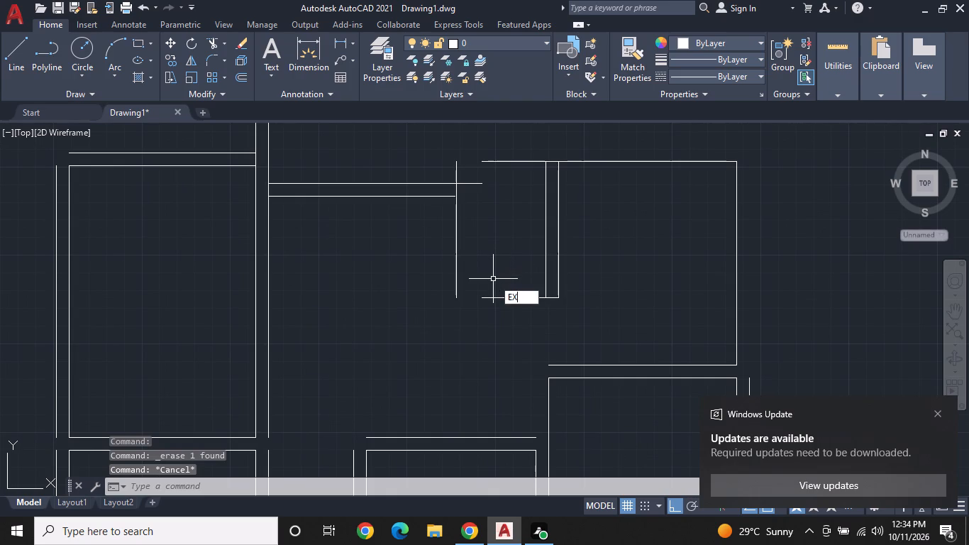
key(space)
click(500, 297)
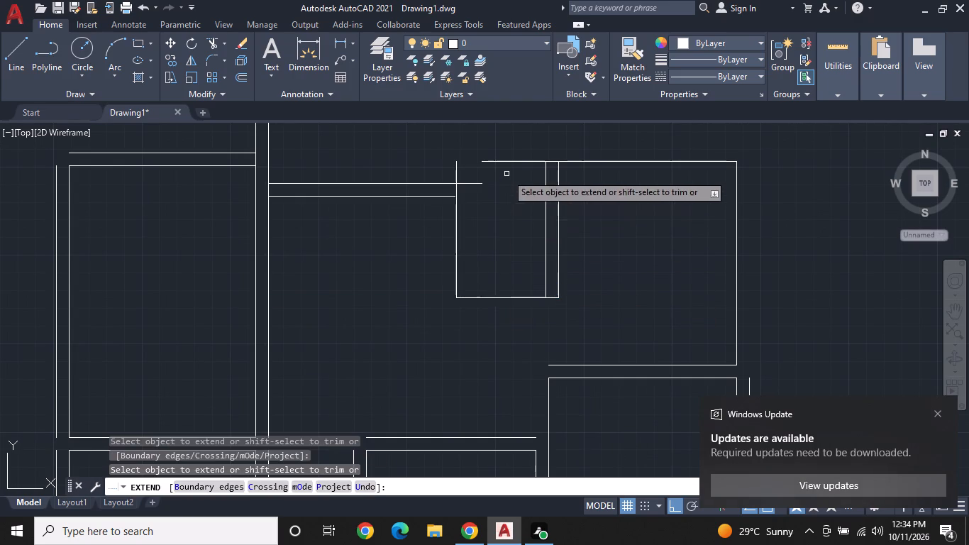
click(508, 163)
key(Escape)
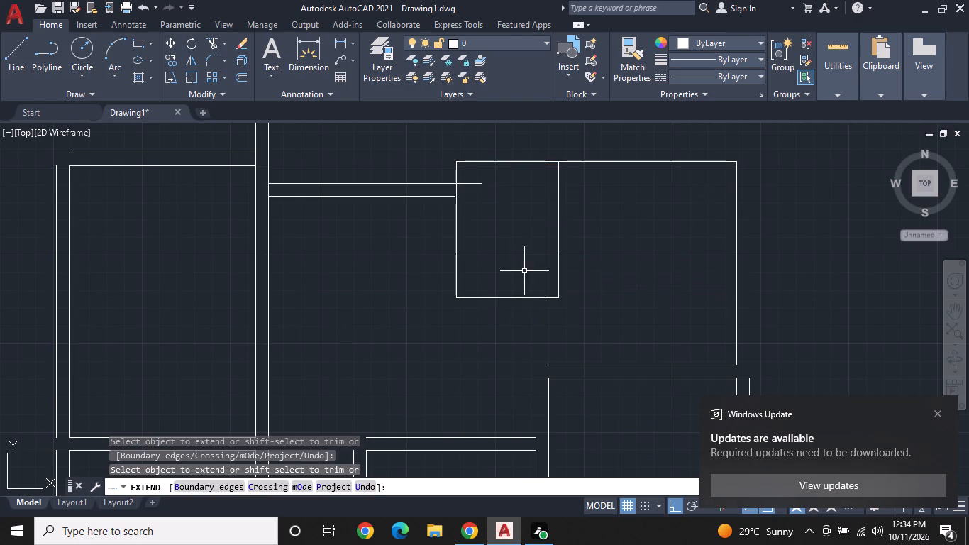
Quick-measure the inside width and height of the 8' room beside the small upper room.
click(838, 95)
click(841, 148)
click(842, 170)
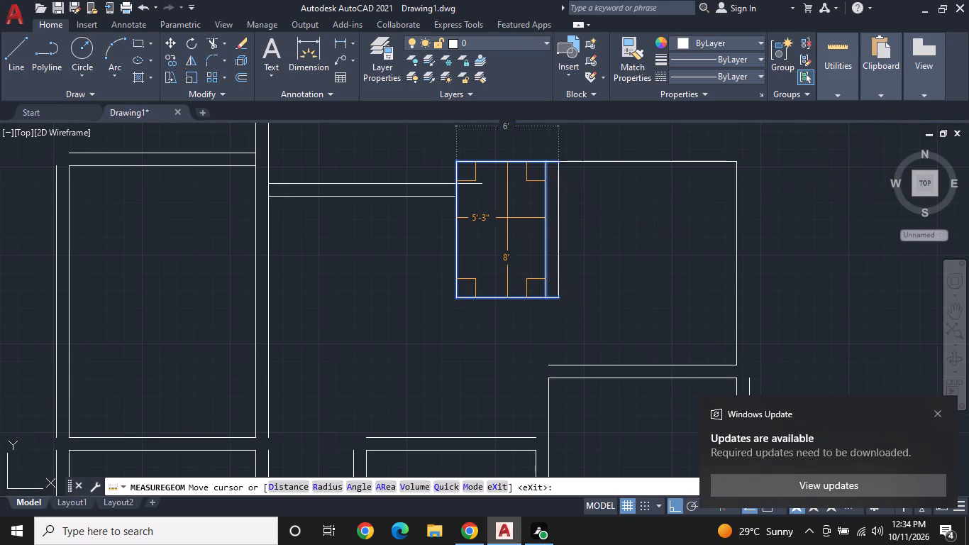
key(Escape)
key(Escape)
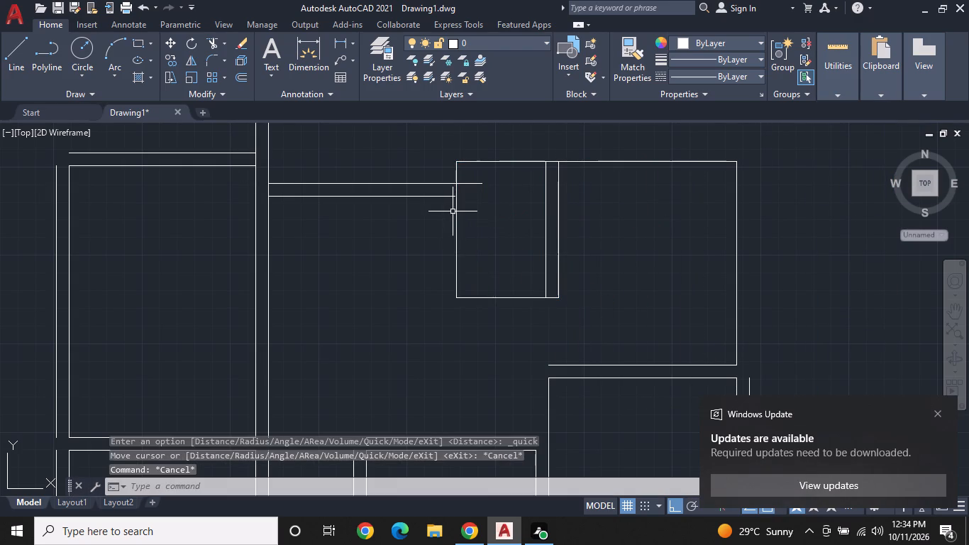
Copy the 8' room's left side line 9" to the right to form its left wall.
click(456, 210)
right_click(456, 210)
click(499, 290)
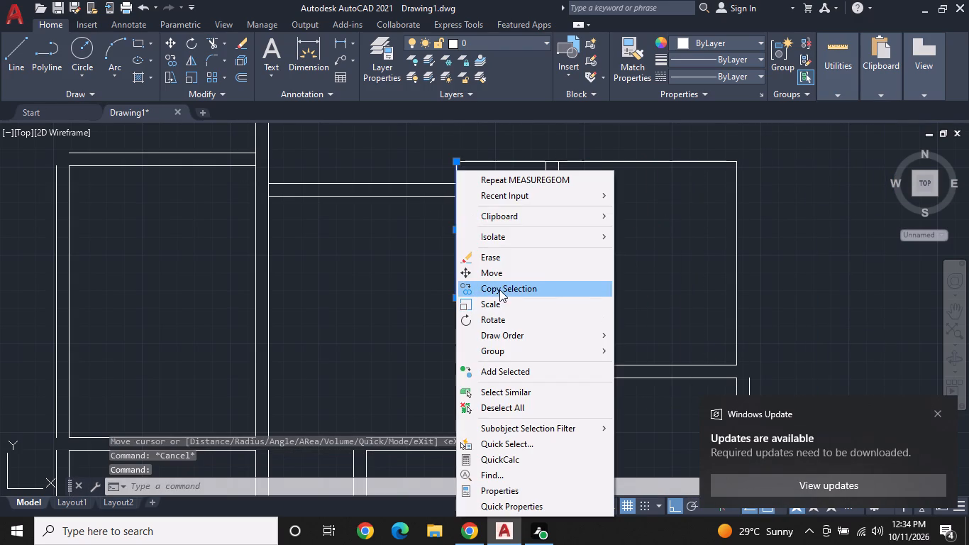
click(454, 229)
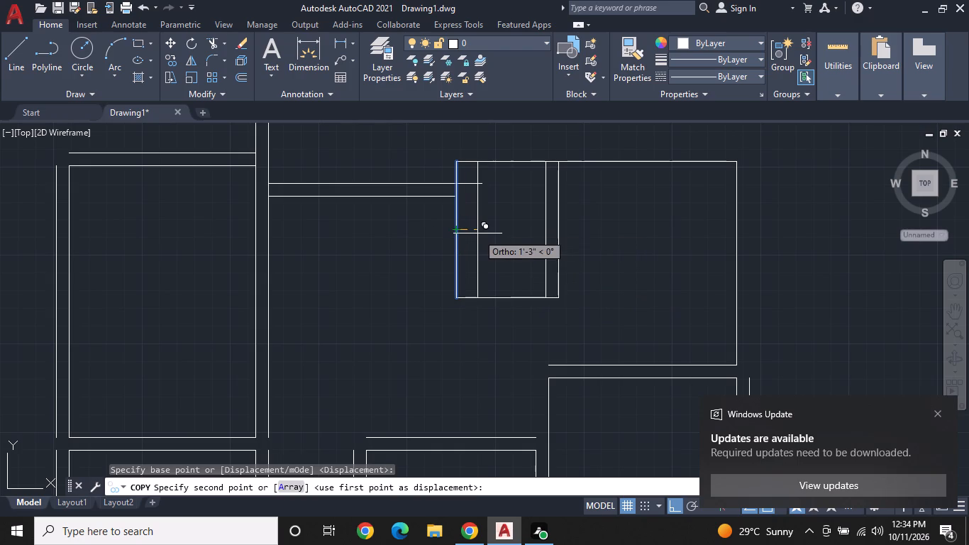
text(9")
key(Return)
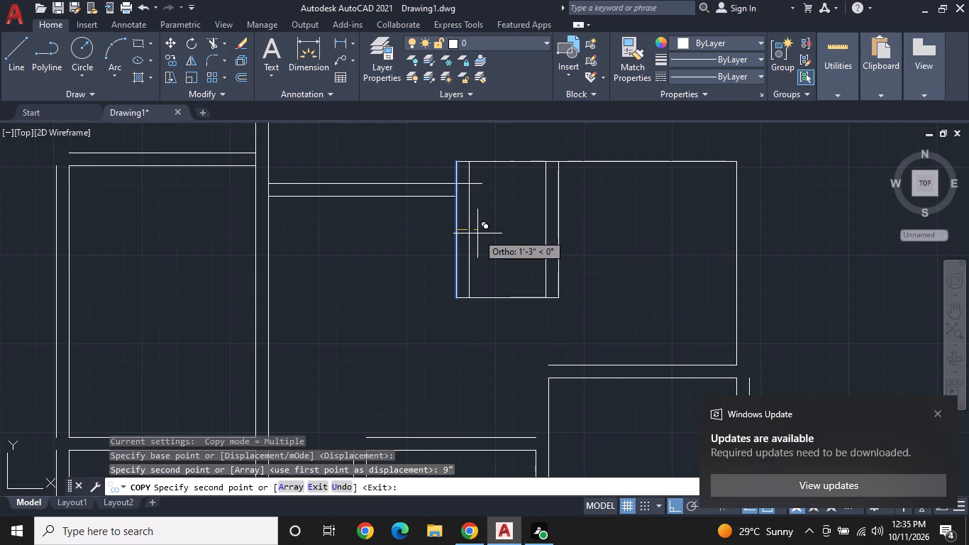
key(Escape)
Quick-measure the clear inside dimensions of the 8' room between its two side walls.
click(842, 92)
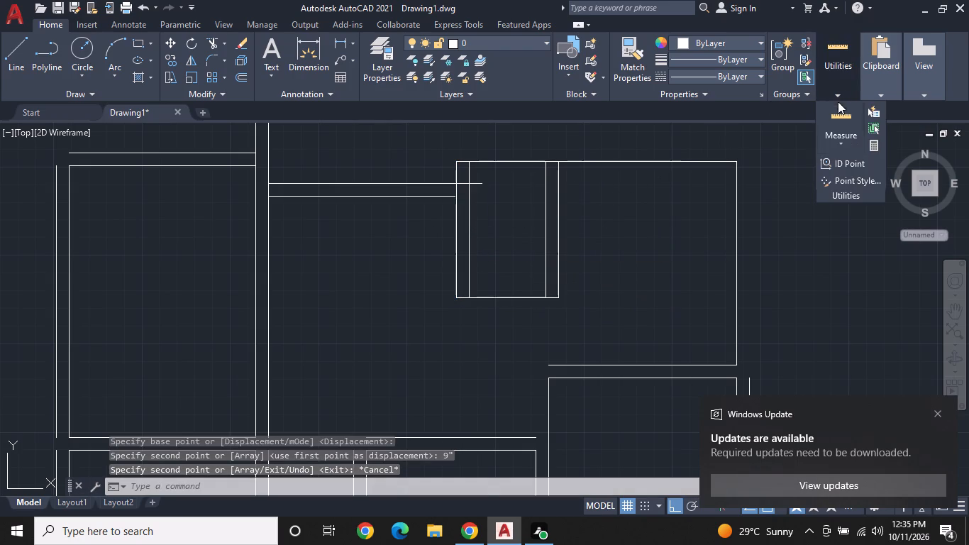
click(834, 136)
click(819, 167)
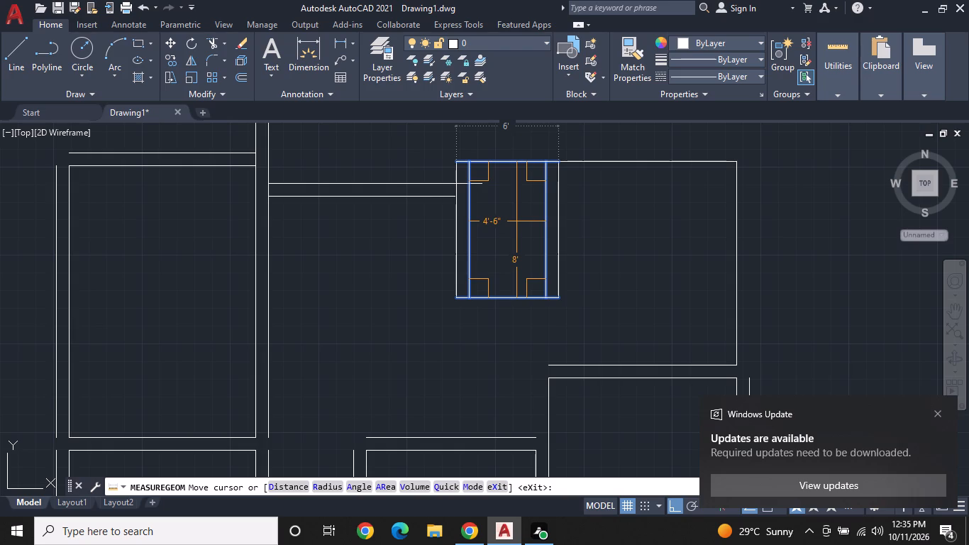
key(Escape)
Trim the small upper room's lower wall line where it crosses into the 8' room's left wall and interior.
middle_drag(526, 218, 550, 216)
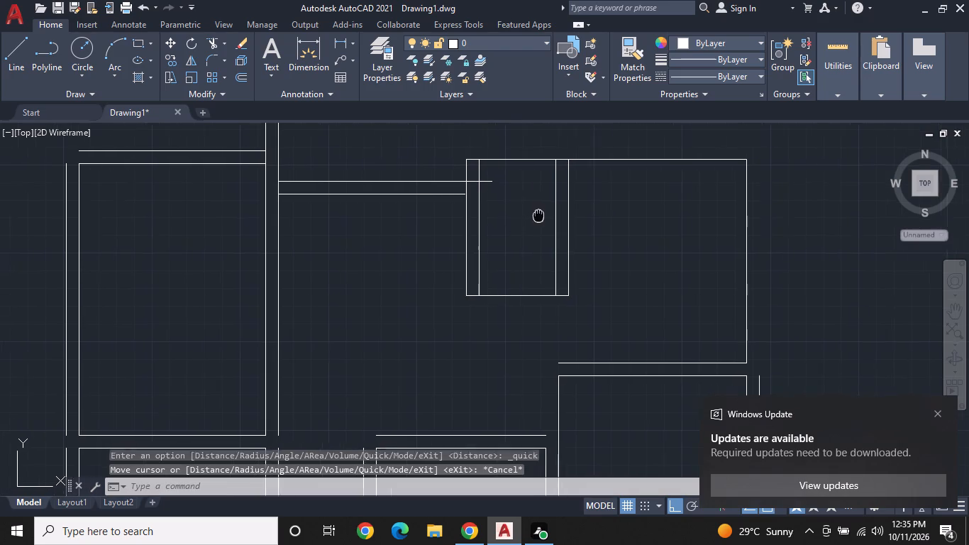
middle_drag(550, 216, 604, 225)
key(Escape)
text(TR)
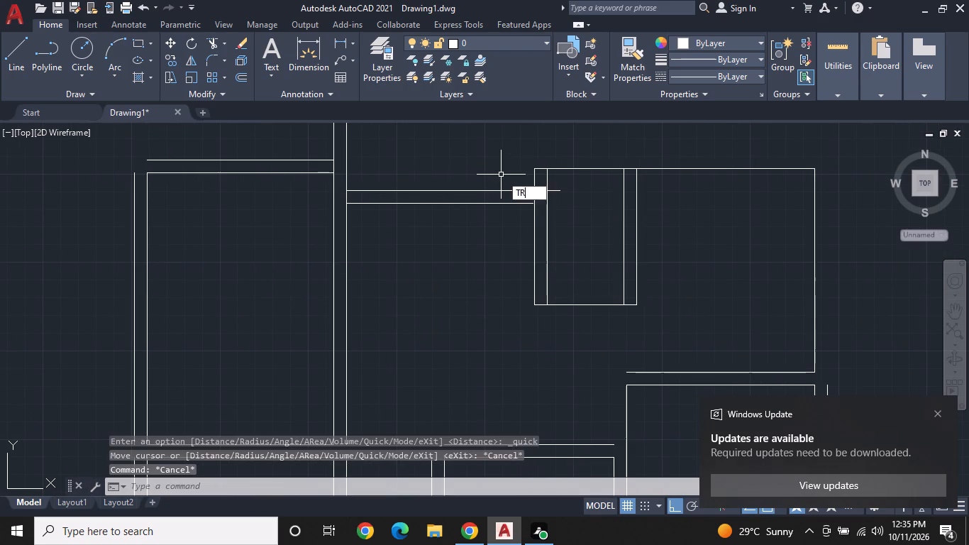
key(space)
click(541, 192)
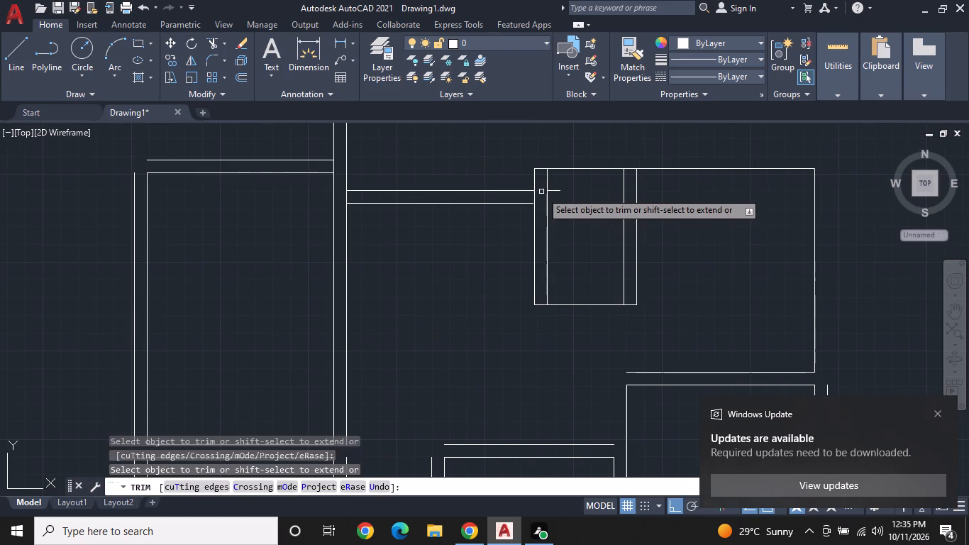
click(552, 193)
click(555, 189)
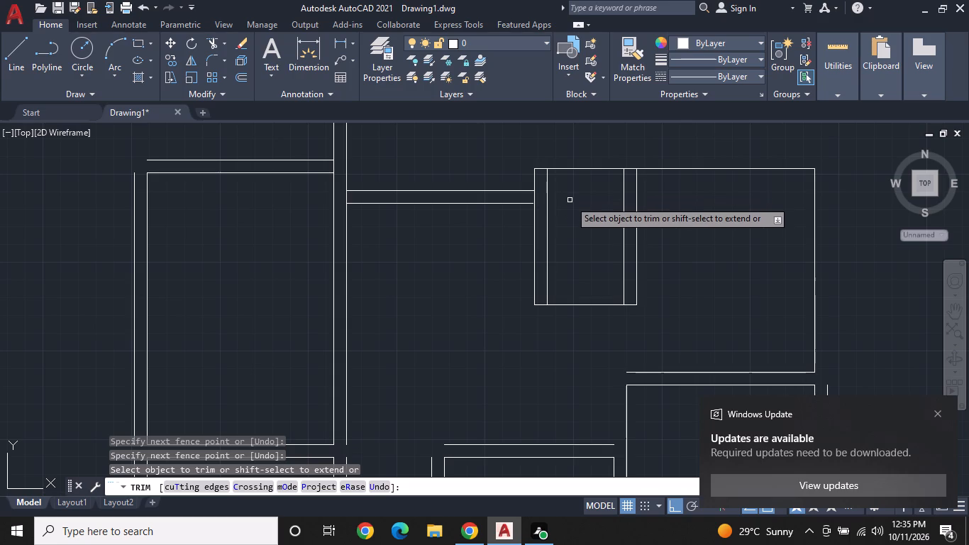
key(Escape)
Offset the top lines of the 8' room and the 12' high room 9" upward, and the 12' room's right side 9" outward.
scroll(577, 192, down, 1)
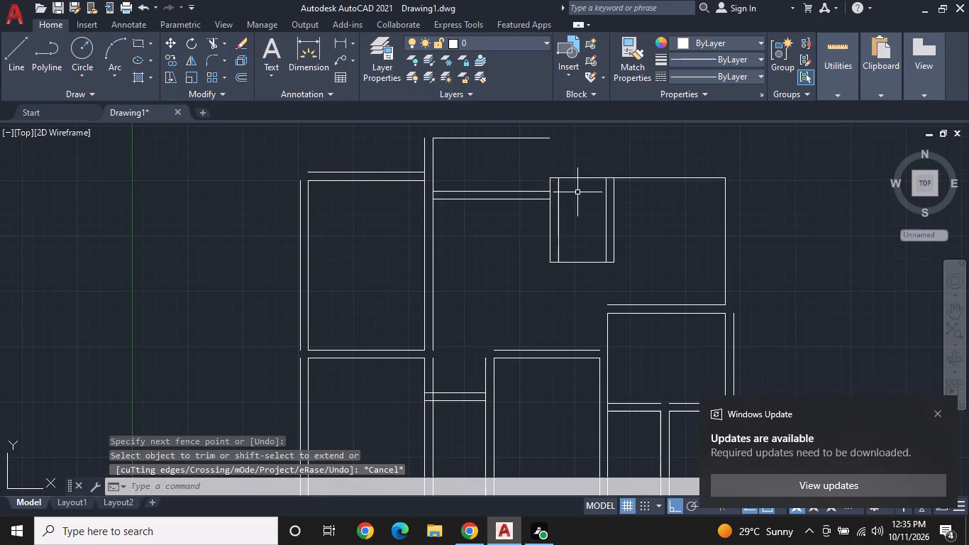
middle_drag(576, 201, 499, 218)
key(e)
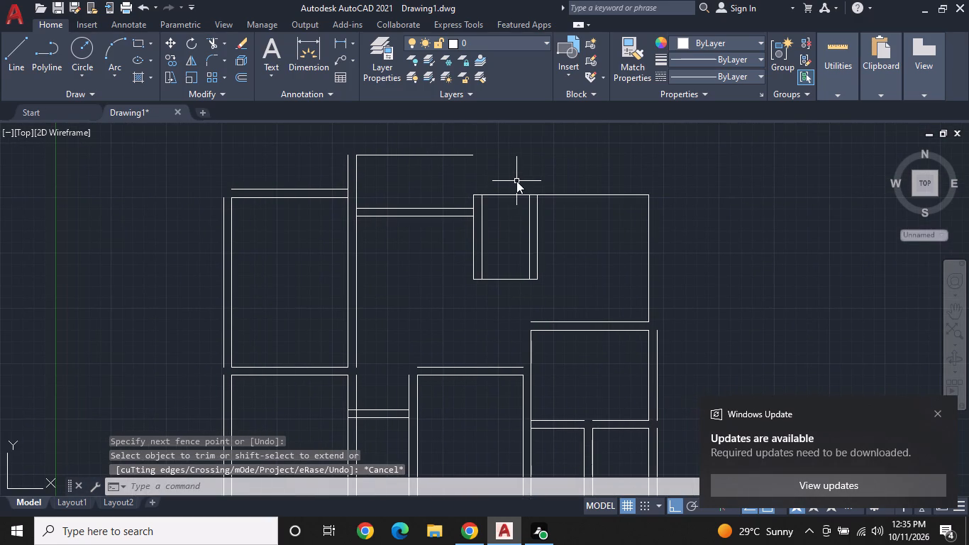
key(Escape)
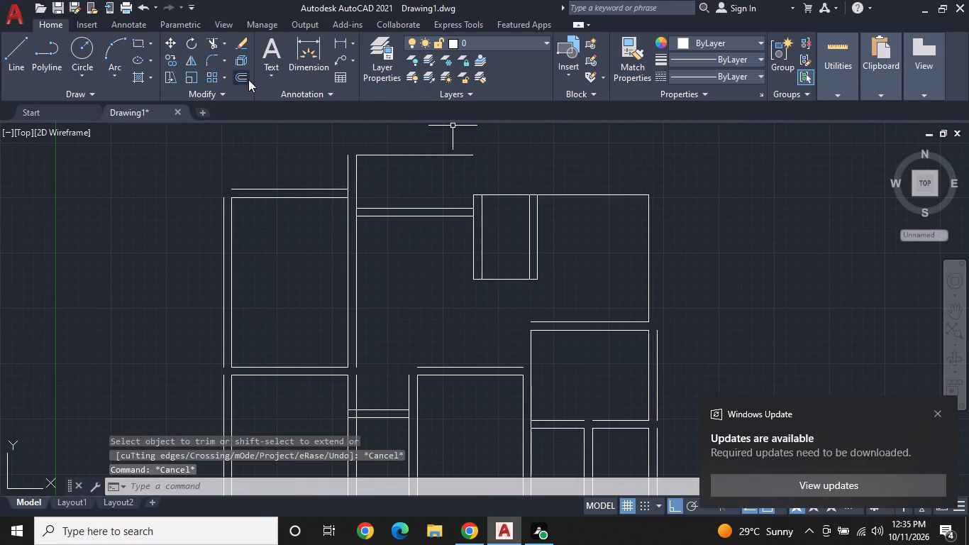
click(248, 81)
key(space)
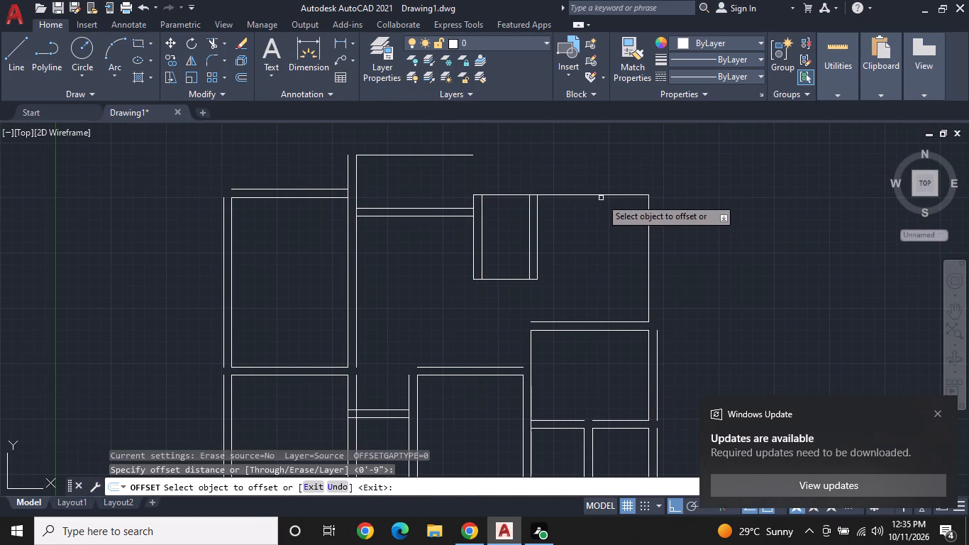
click(601, 196)
click(597, 173)
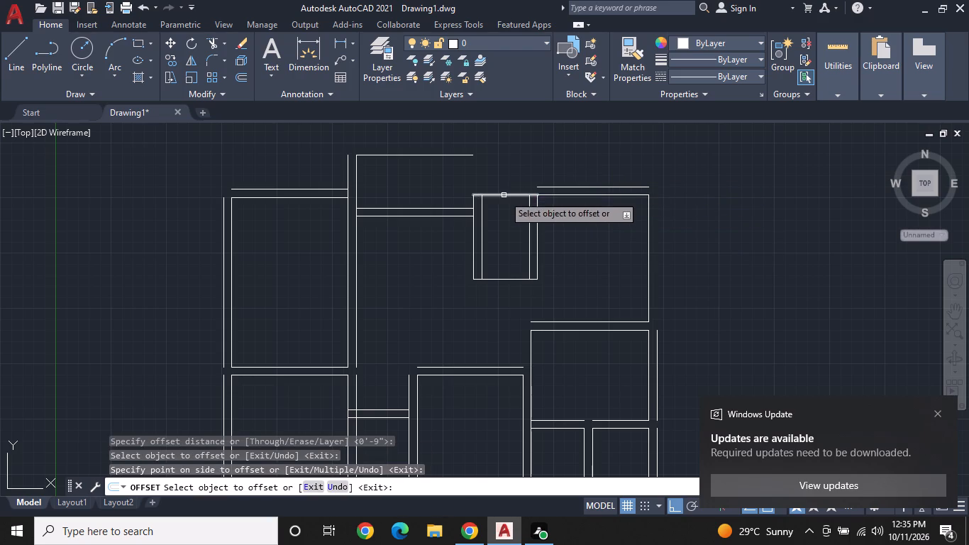
click(504, 195)
click(520, 155)
click(648, 256)
click(692, 255)
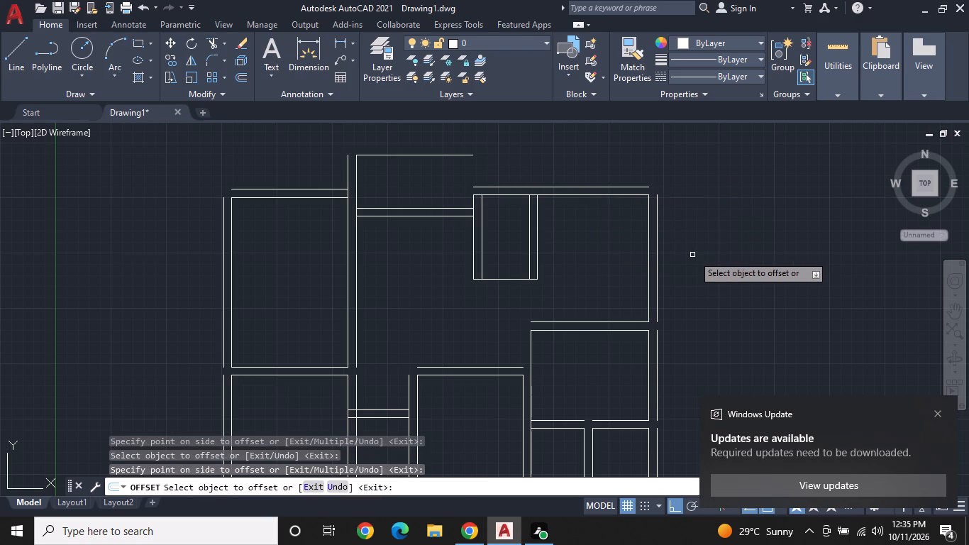
middle_drag(692, 257, 715, 246)
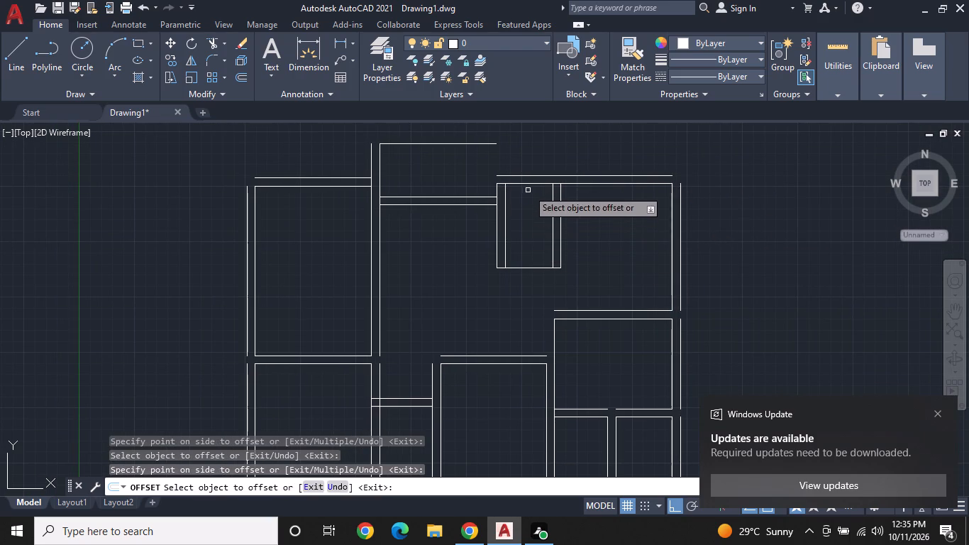
key(Escape)
Extend the vertical wall lines on both sides of the 8' room up to the new outer top line.
key(e)
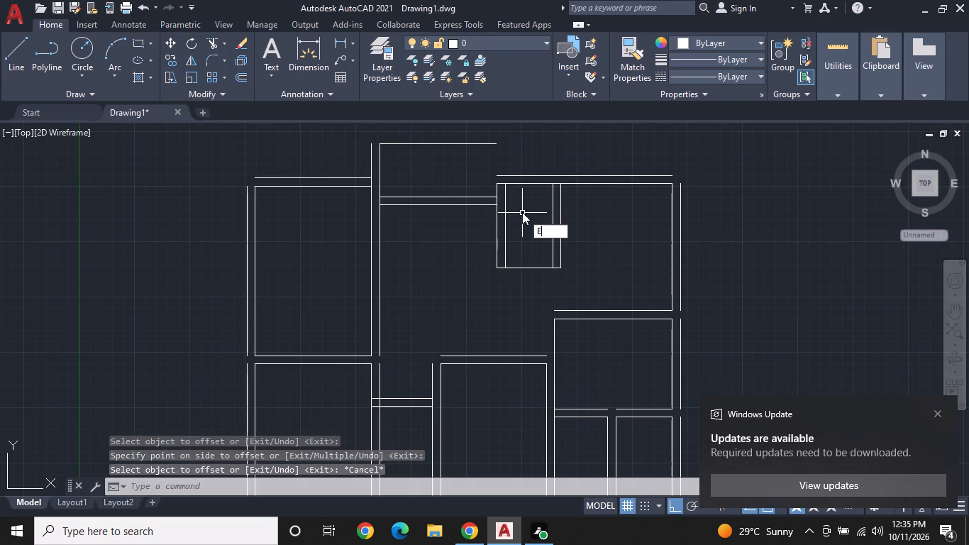
text(X)
key(space)
click(496, 205)
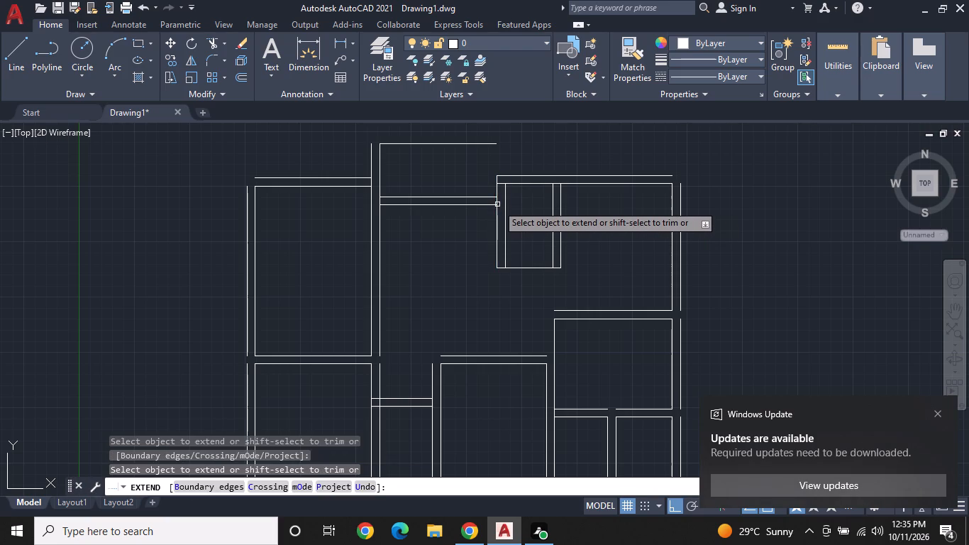
click(506, 202)
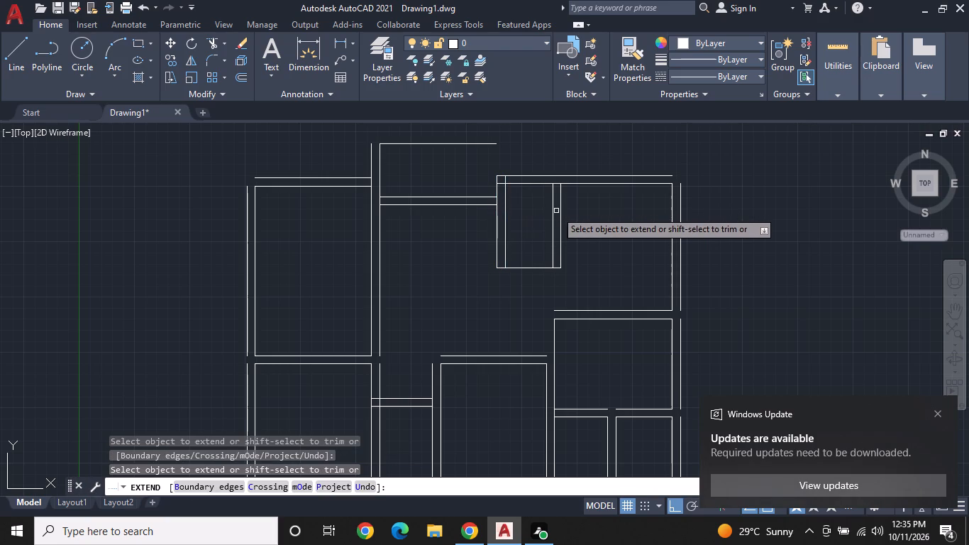
click(553, 216)
click(560, 210)
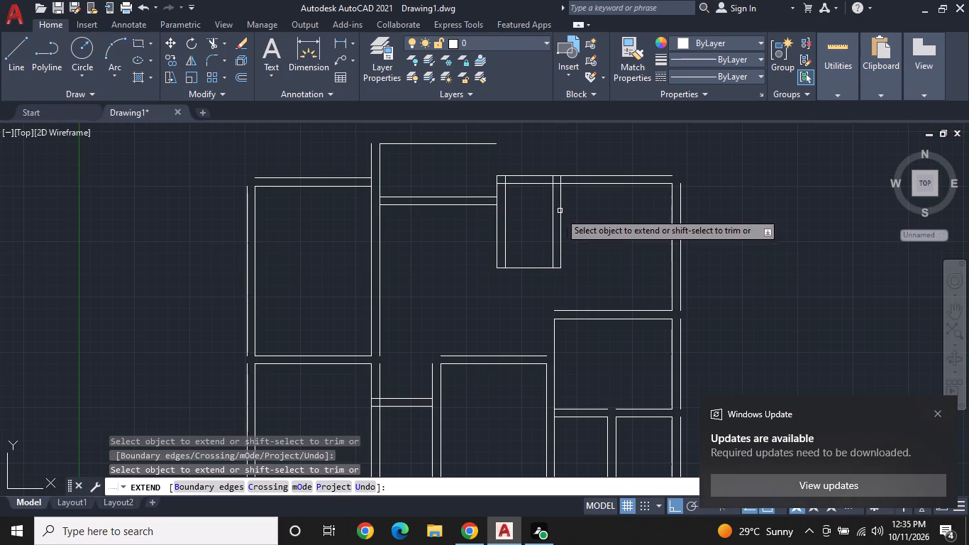
key(Escape)
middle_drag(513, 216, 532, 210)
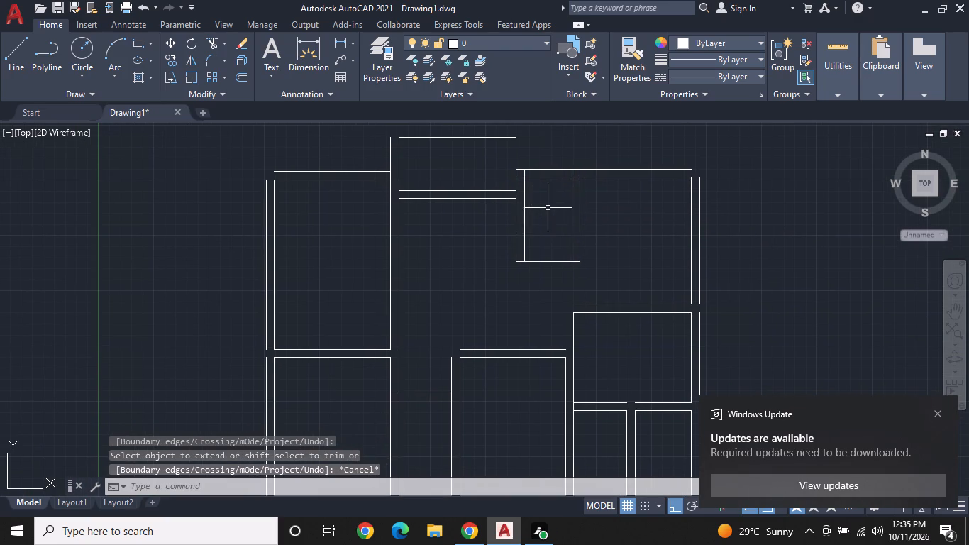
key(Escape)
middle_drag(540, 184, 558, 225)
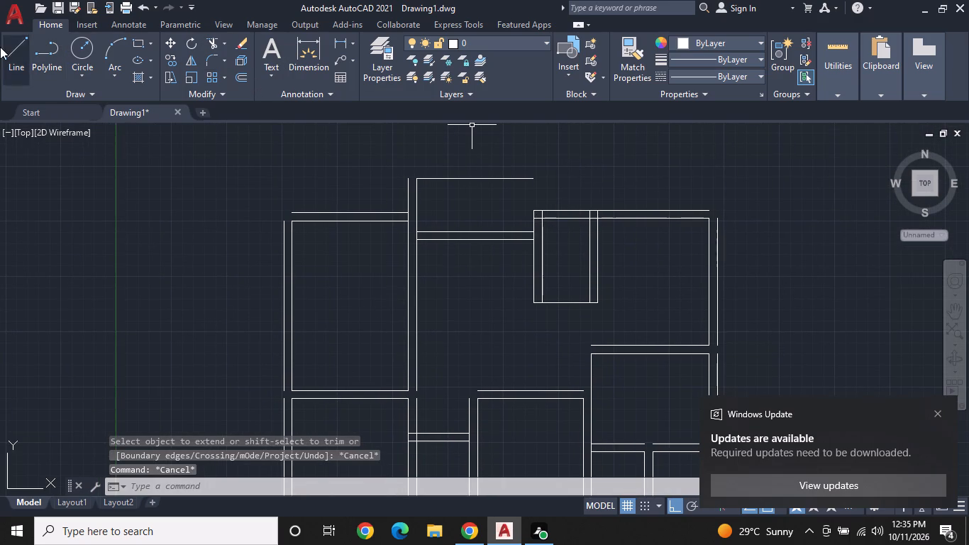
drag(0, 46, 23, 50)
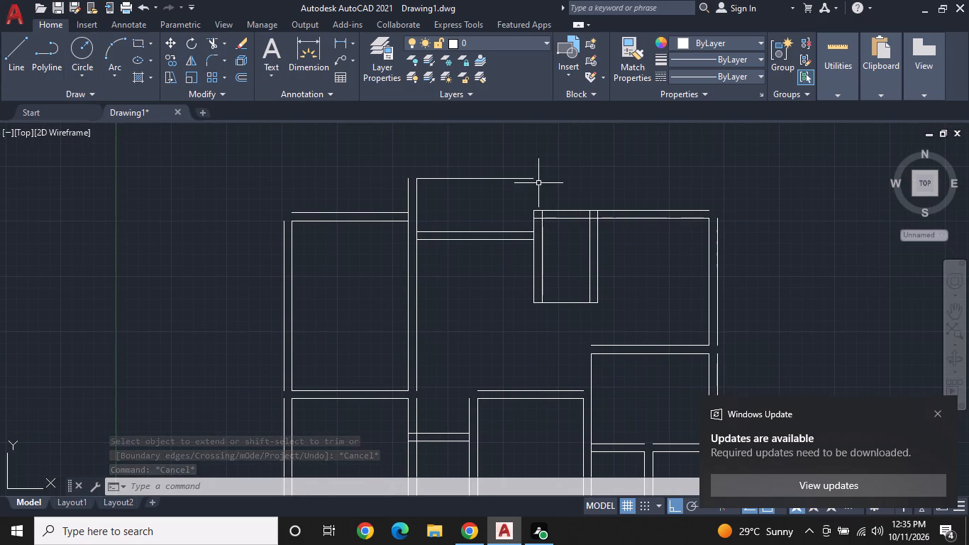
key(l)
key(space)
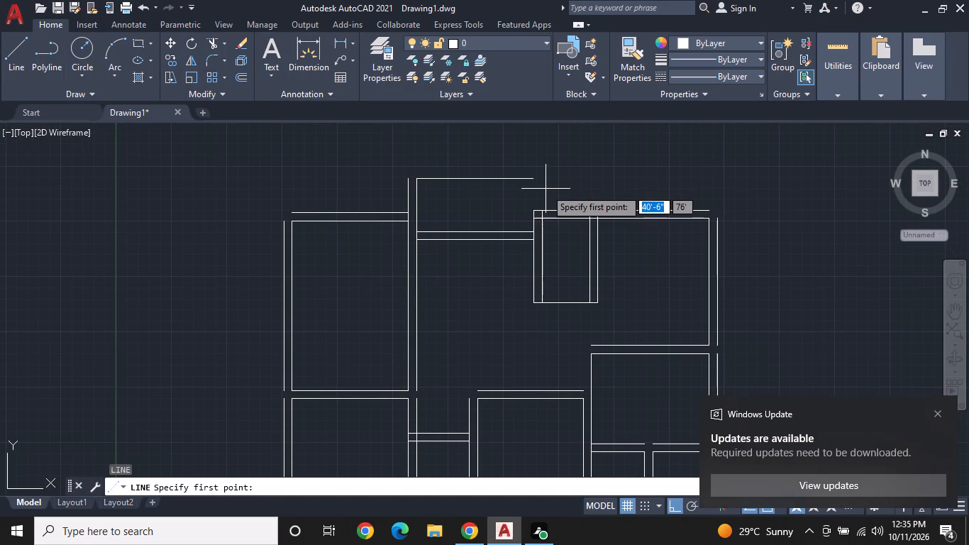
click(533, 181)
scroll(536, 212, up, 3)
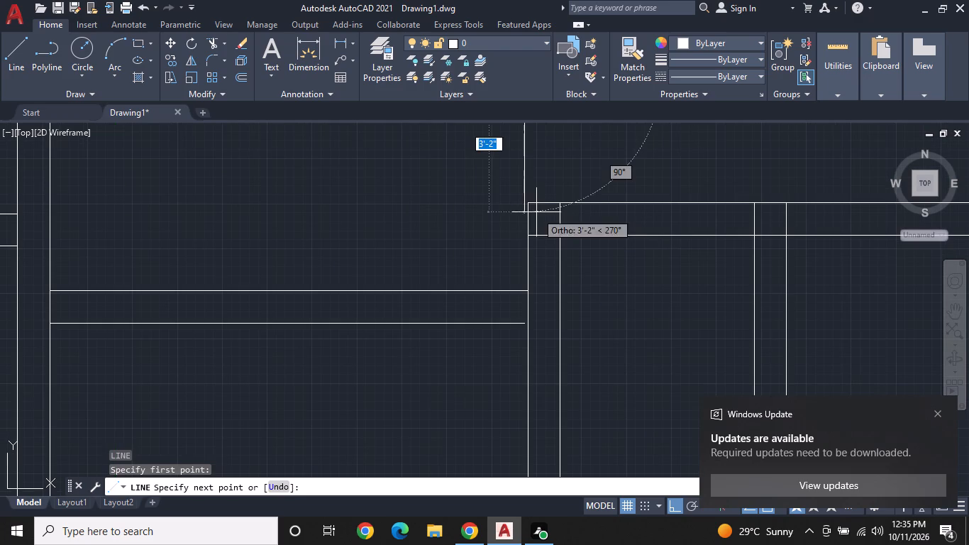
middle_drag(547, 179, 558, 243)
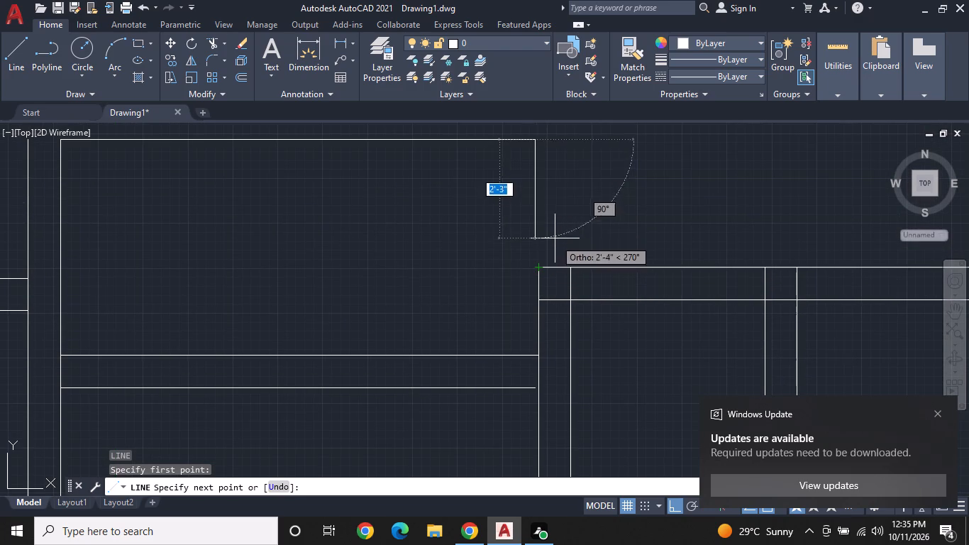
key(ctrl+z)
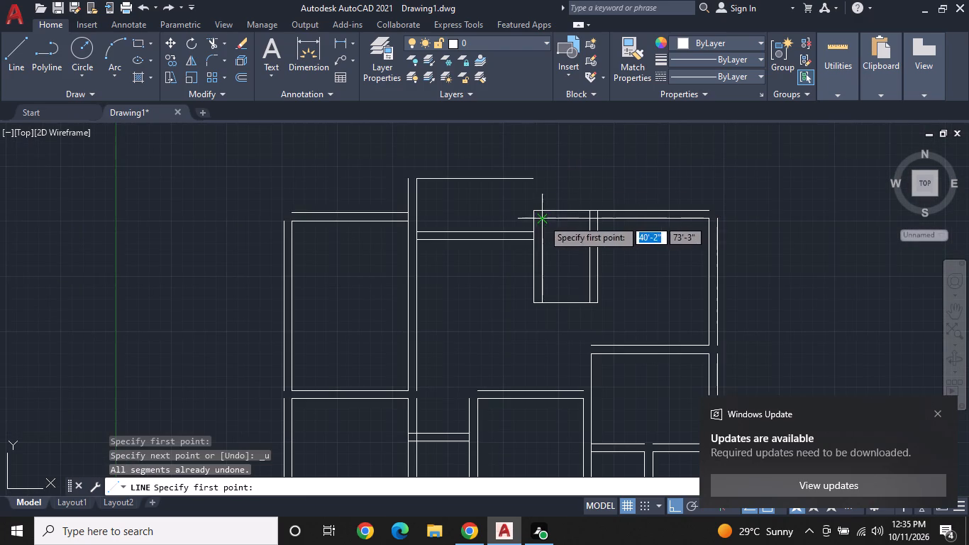
Draw a line from the small upper room's top line end across to the 8' room's outer left line, then down to its top corner.
scroll(536, 202, up, 2)
click(531, 143)
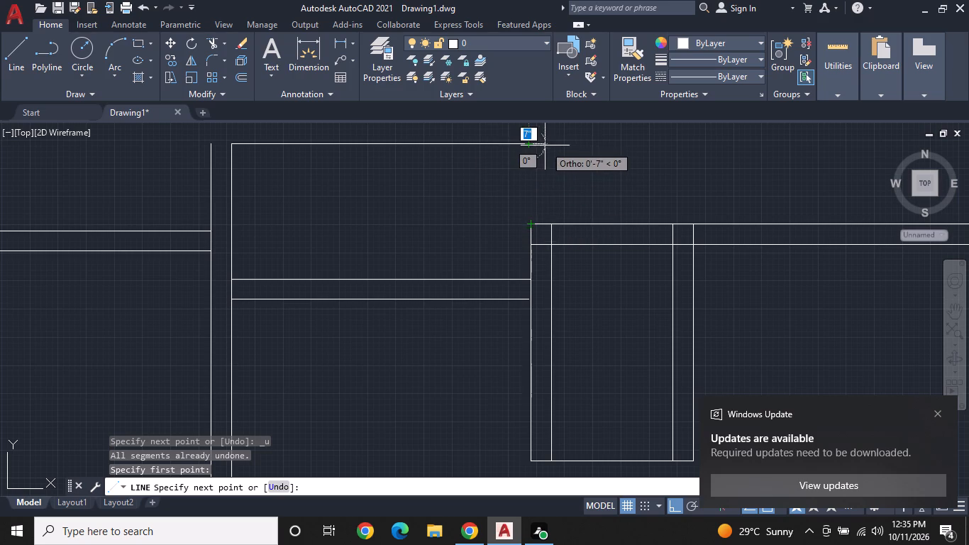
scroll(545, 145, up, 3)
middle_drag(552, 165, 553, 189)
middle_click(547, 191)
scroll(526, 175, down, 1)
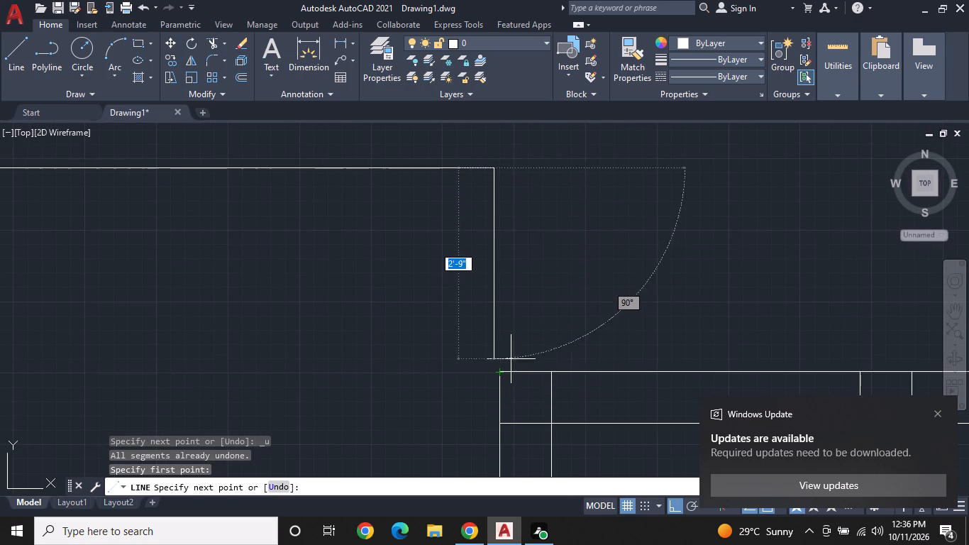
click(500, 169)
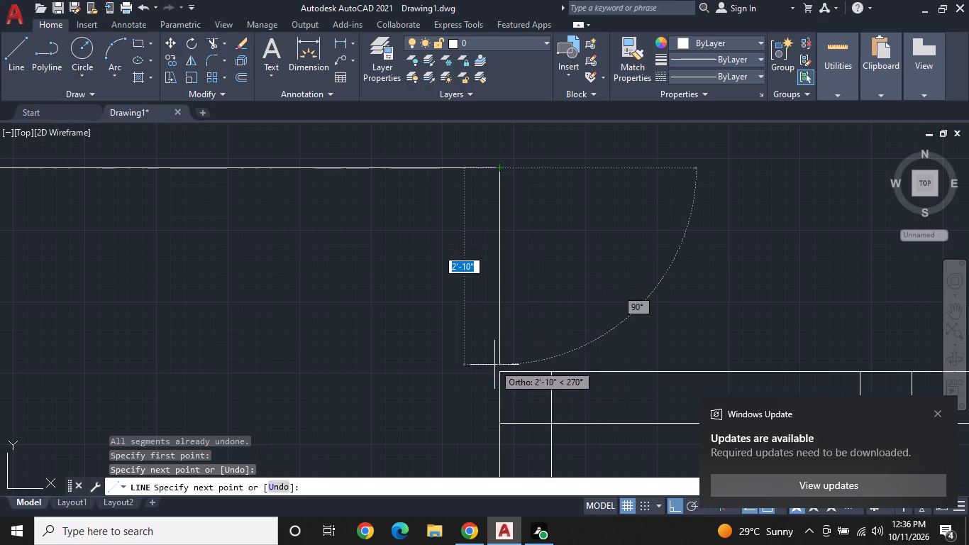
click(497, 375)
key(Escape)
scroll(553, 302, down, 2)
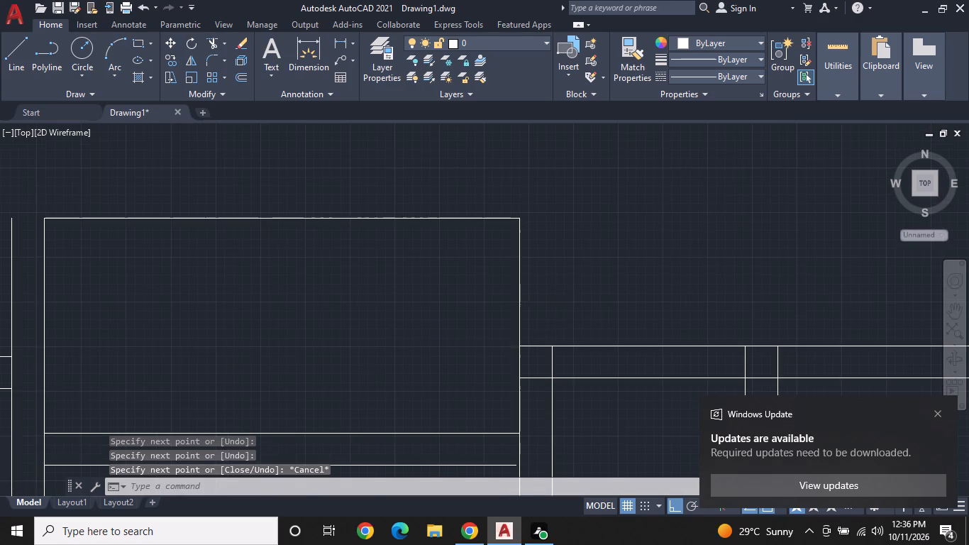
middle_drag(557, 297, 574, 238)
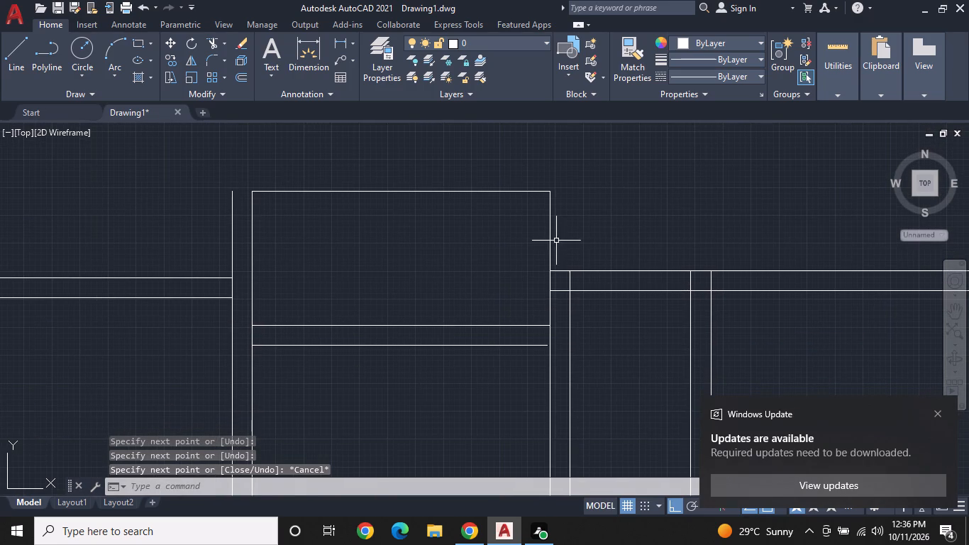
scroll(555, 238, down, 1)
middle_drag(557, 235, 554, 248)
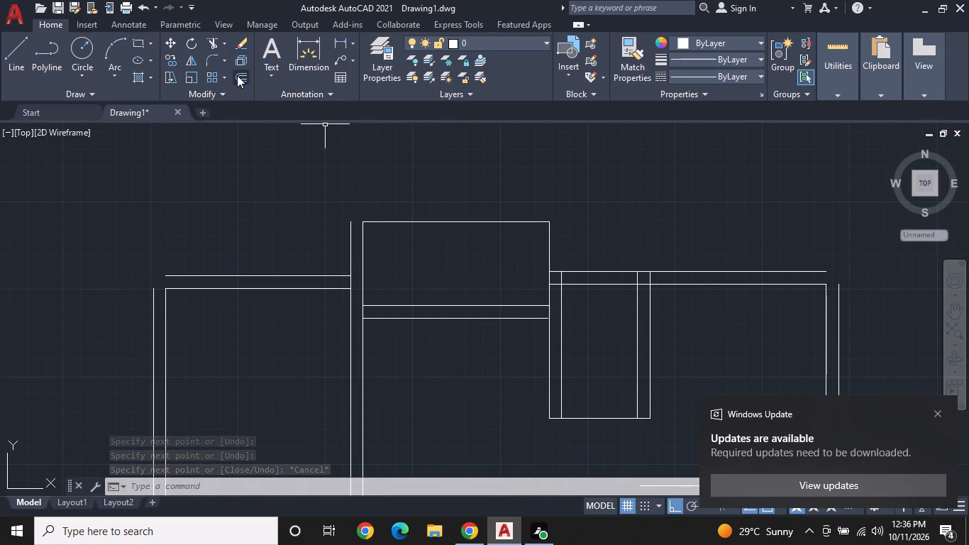
Offset the small upper room's right wall line 9" outward and its top line 9" upward.
click(237, 75)
key(space)
click(550, 243)
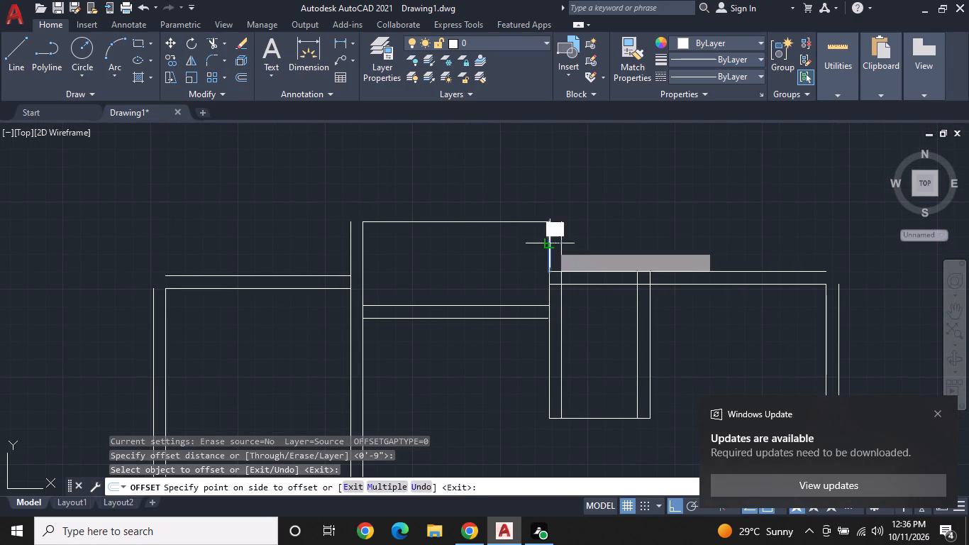
click(586, 243)
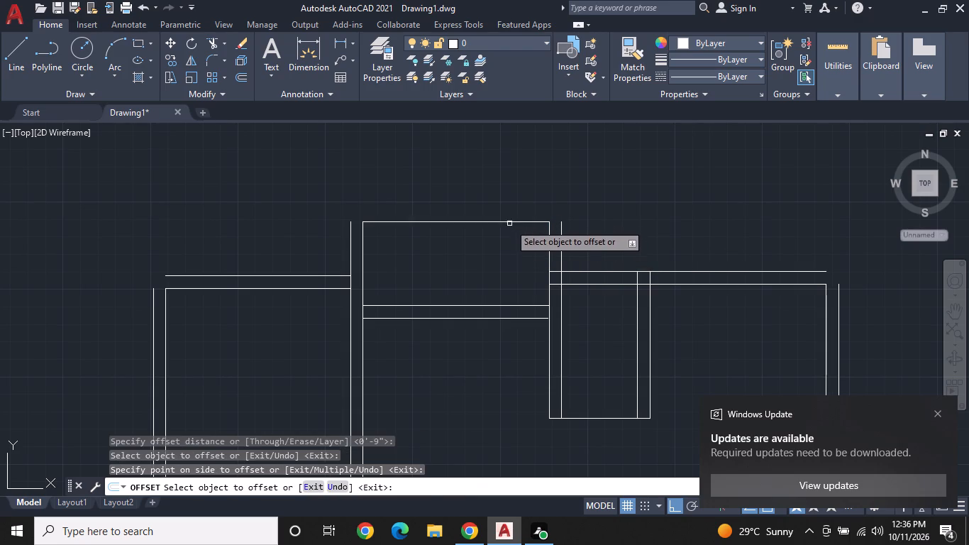
click(509, 224)
click(513, 194)
middle_drag(498, 231, 523, 277)
key(Escape)
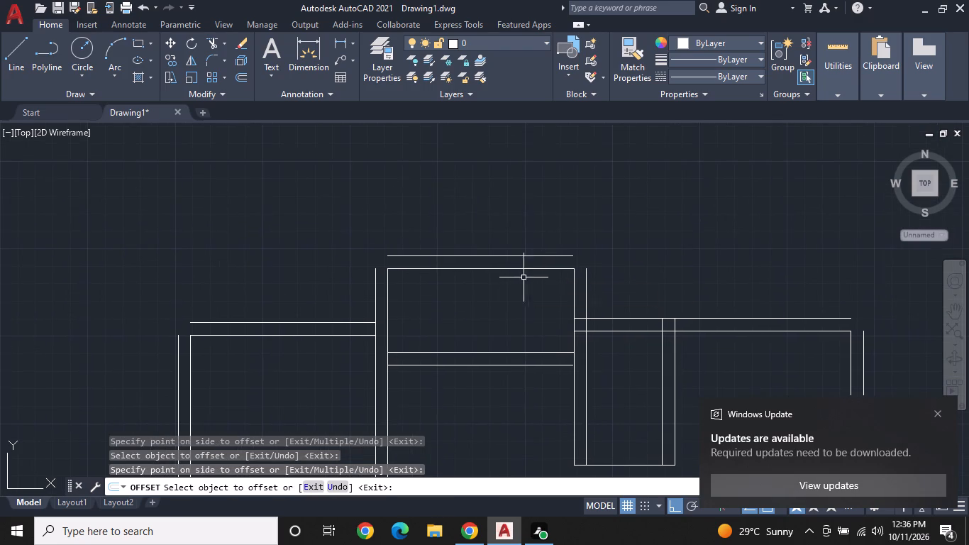
Draw a wall stub from the new top line's left end: about 3'-2" up, 9" left, then down to the outer left wall line.
key(l)
key(space)
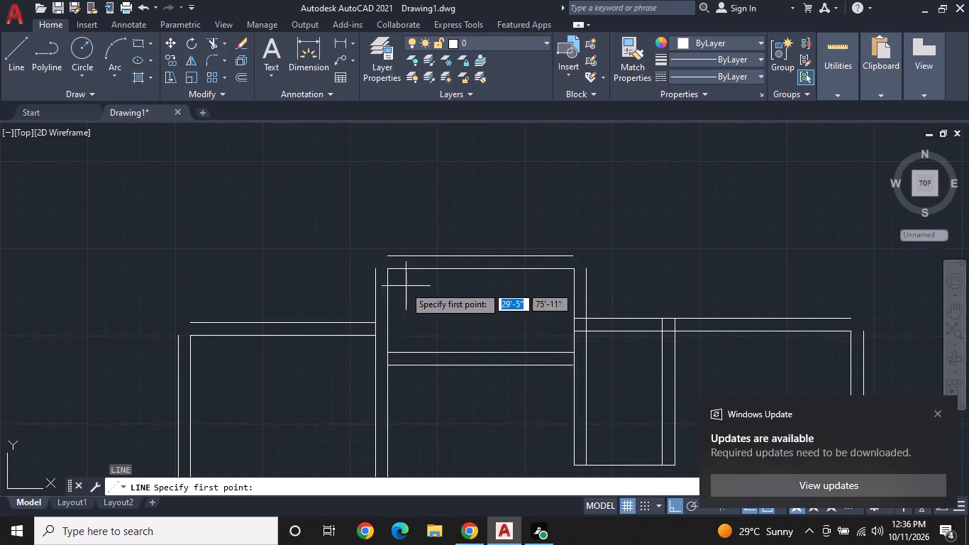
click(387, 259)
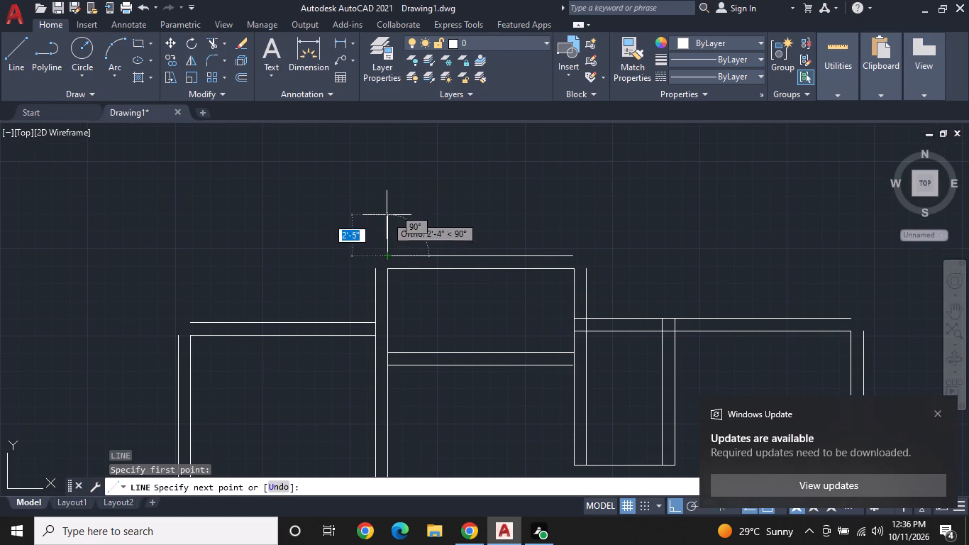
click(387, 204)
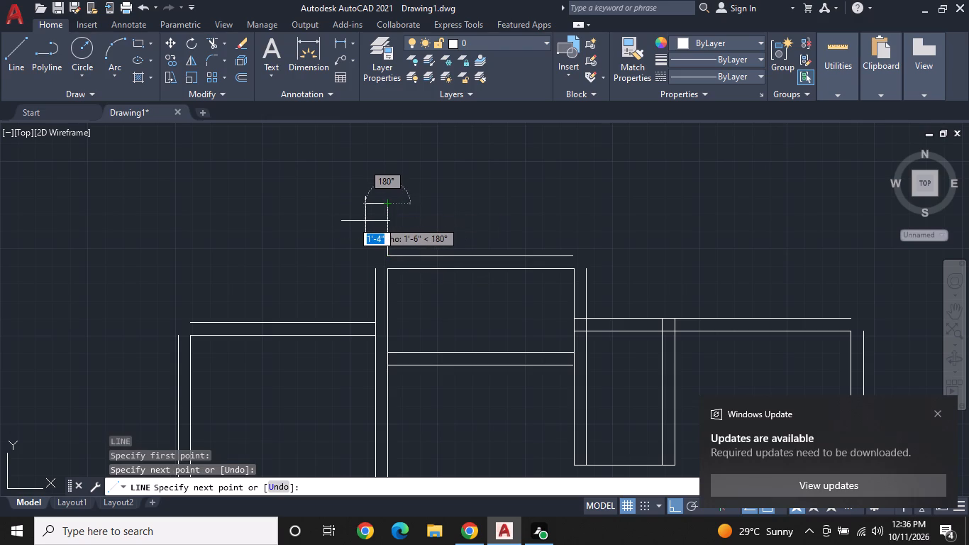
text(9")
key(Return)
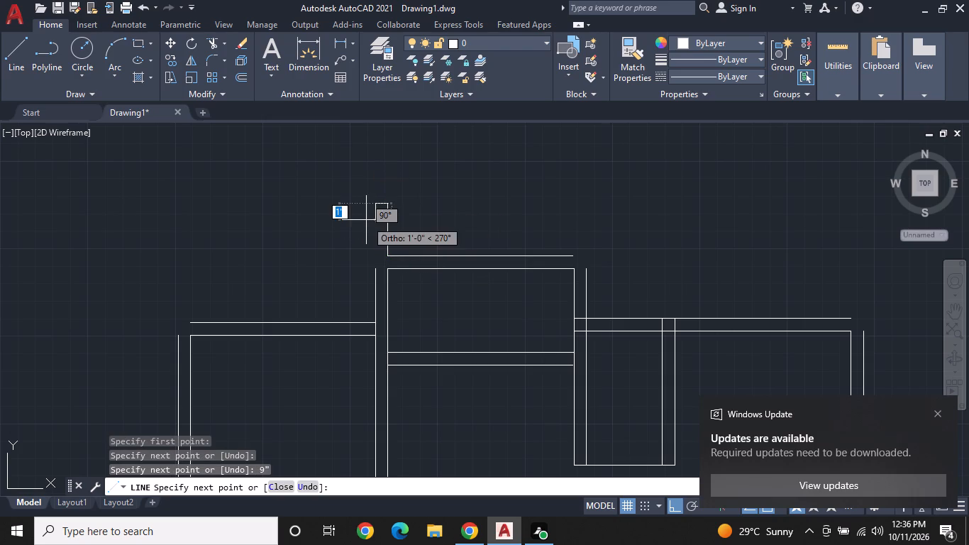
click(374, 268)
key(Escape)
Draw a vertical line up from the new top line's right end, level with the left stub's top.
key(space)
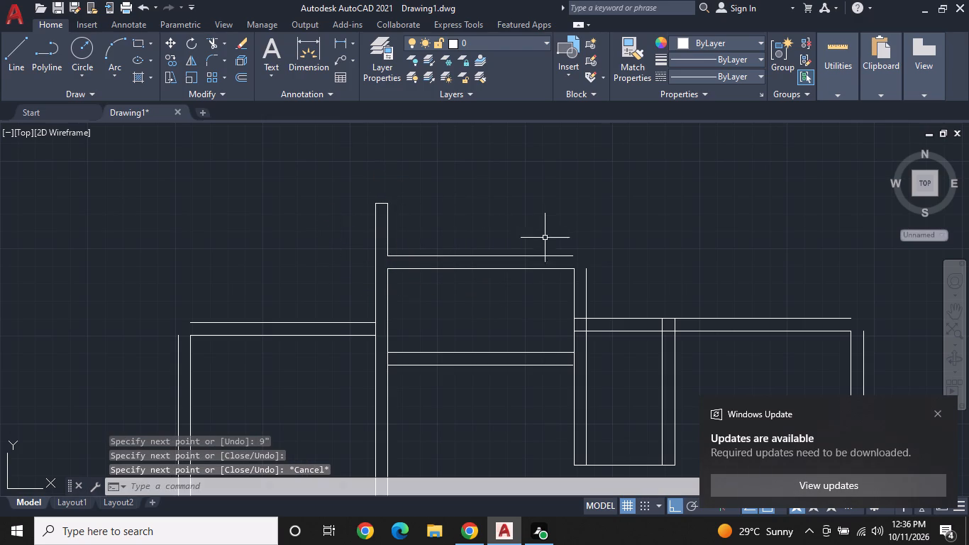
click(569, 259)
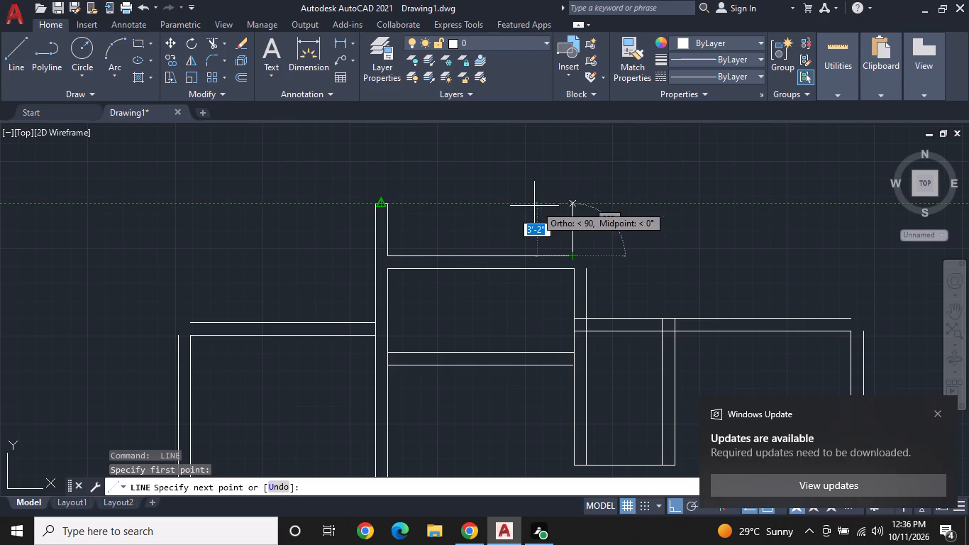
click(575, 205)
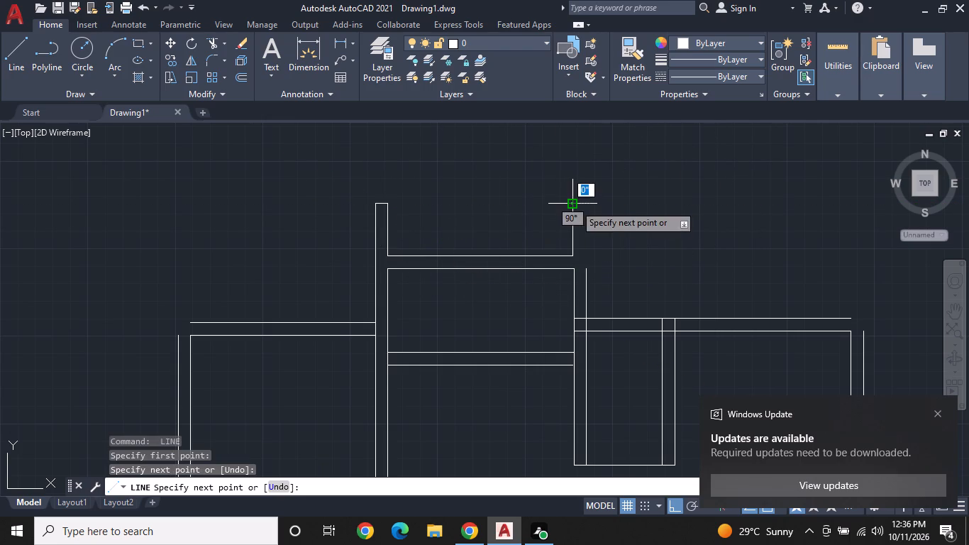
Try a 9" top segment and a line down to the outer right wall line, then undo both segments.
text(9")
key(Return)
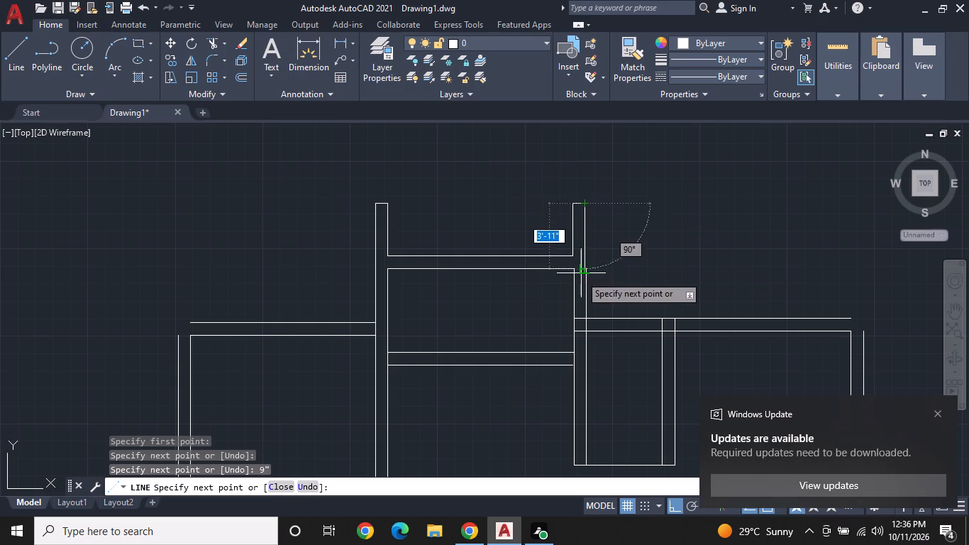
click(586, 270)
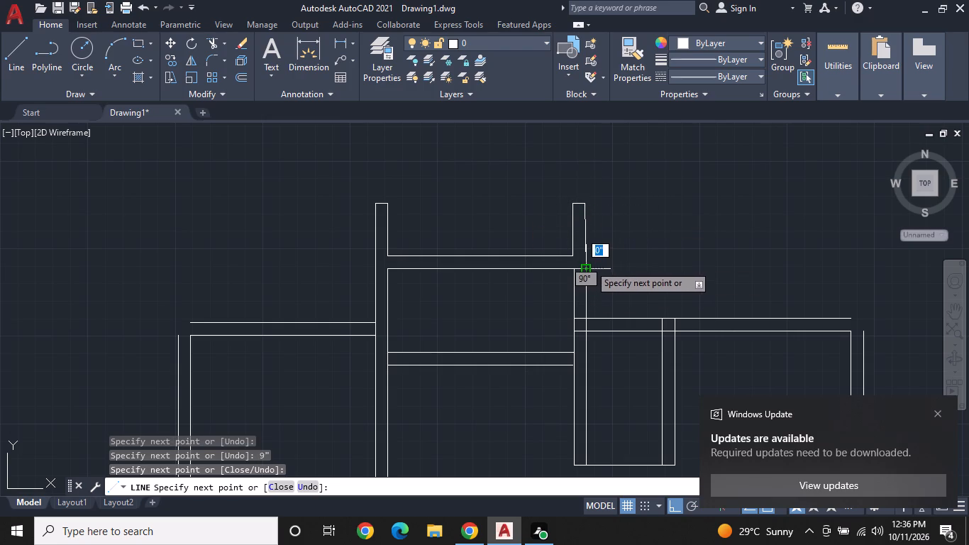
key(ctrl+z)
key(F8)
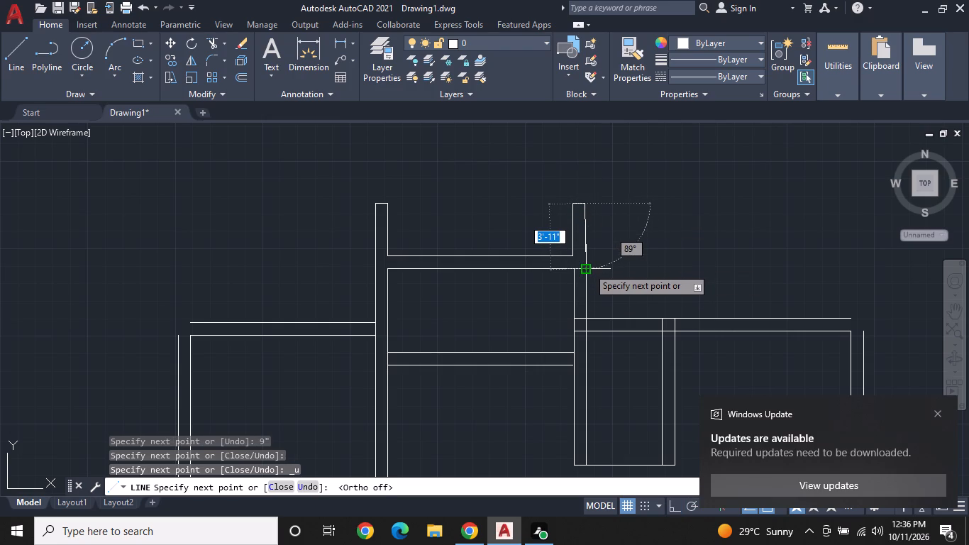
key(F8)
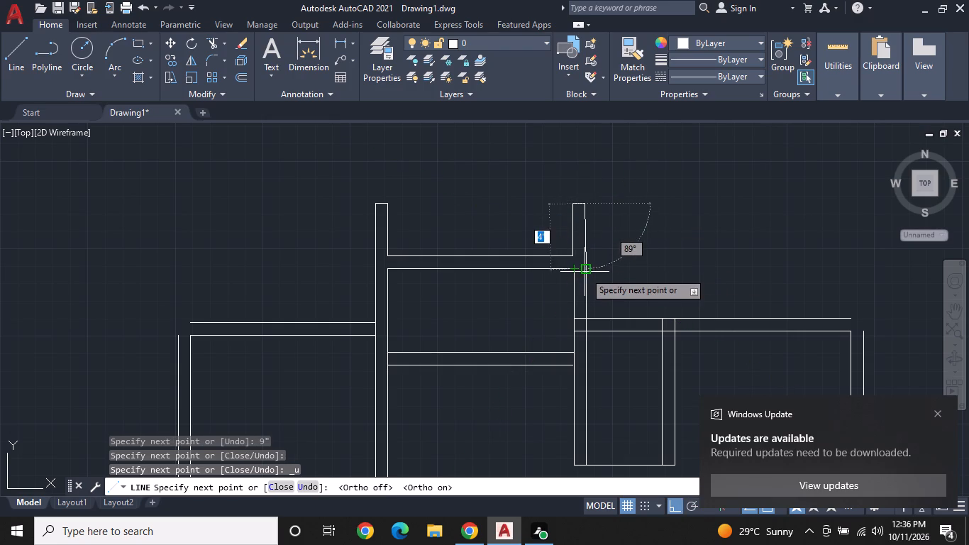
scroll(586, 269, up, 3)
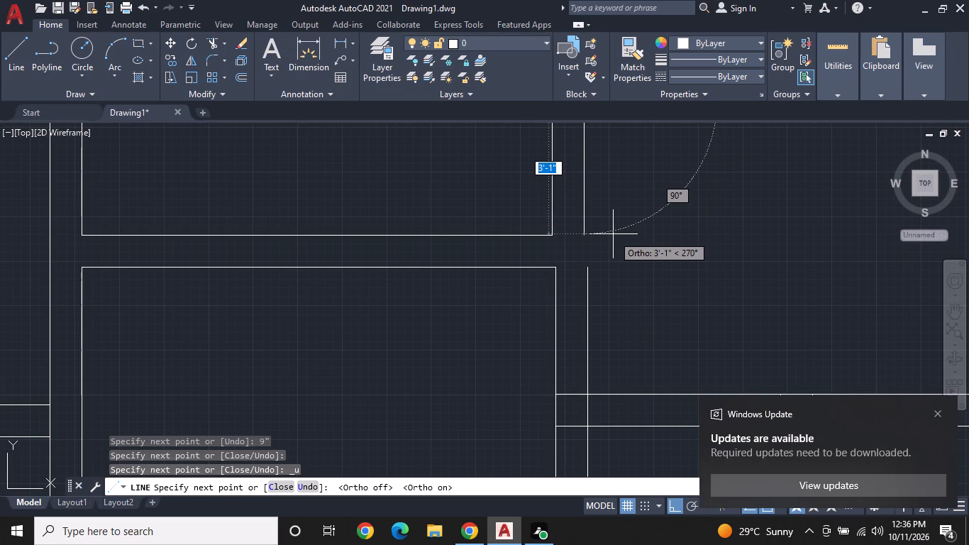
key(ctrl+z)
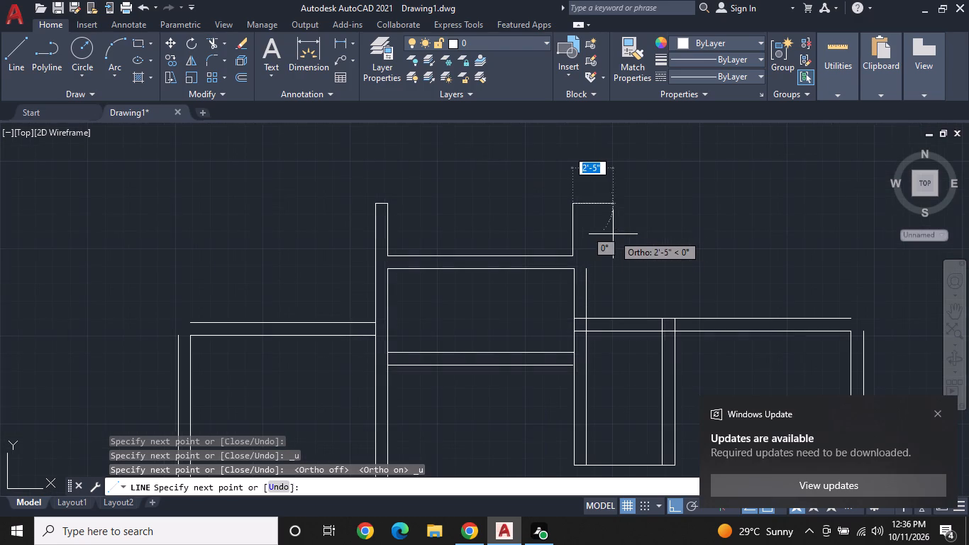
Complete the right stub with a top segment aligned to the outer right wall line and a line down to that line's end.
scroll(585, 241, up, 2)
middle_drag(585, 241, 577, 257)
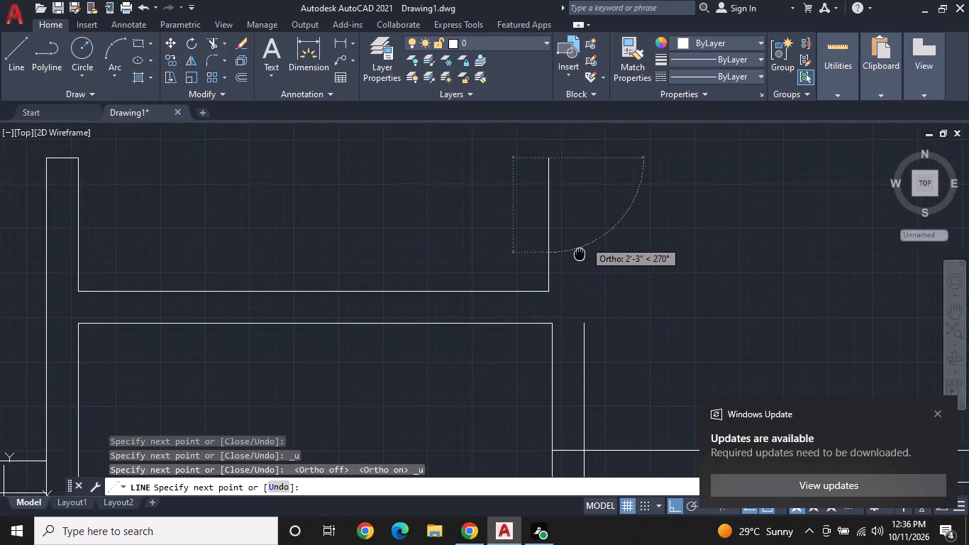
middle_drag(577, 257, 557, 260)
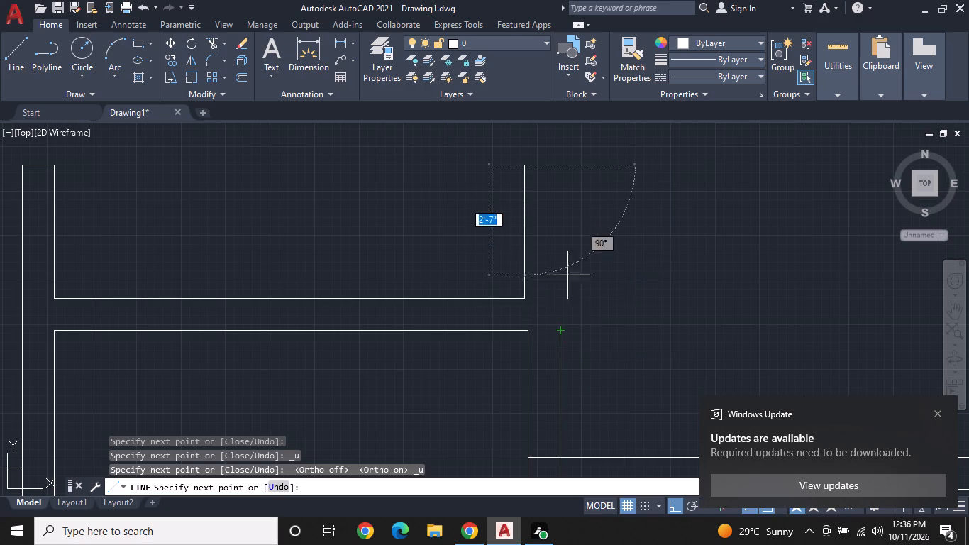
click(559, 163)
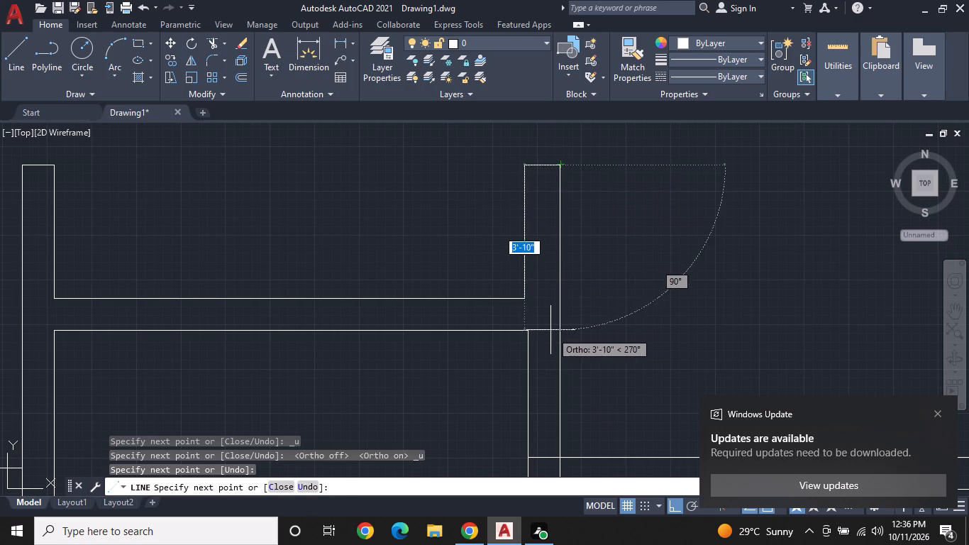
click(557, 333)
key(Escape)
Fillet the plan's outer left wall line with the left room's outer top line and the outer bottom line at zero radius.
scroll(607, 253, down, 3)
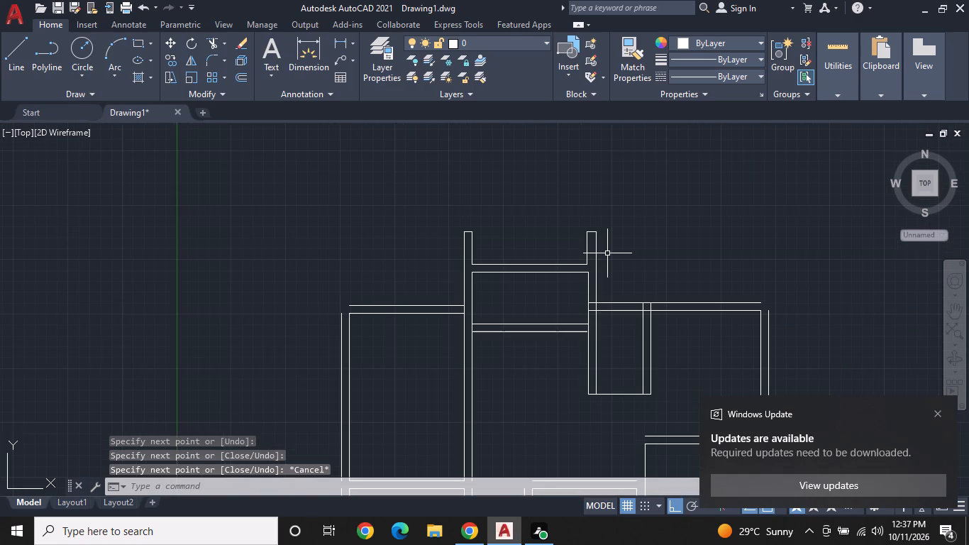
middle_drag(607, 253, 629, 207)
scroll(598, 255, down, 1)
middle_drag(598, 255, 611, 231)
middle_click(611, 231)
scroll(577, 248, up, 1)
middle_drag(577, 248, 575, 224)
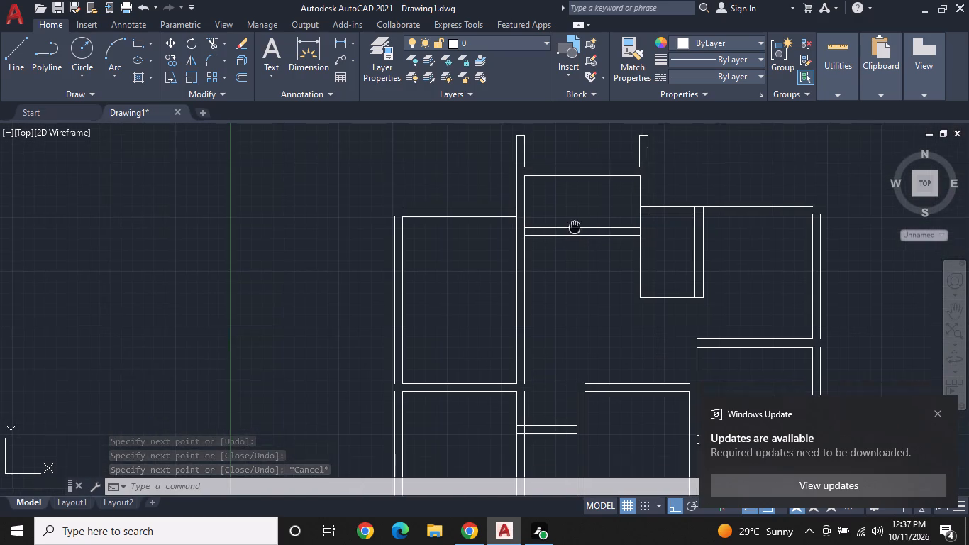
middle_drag(575, 224, 575, 210)
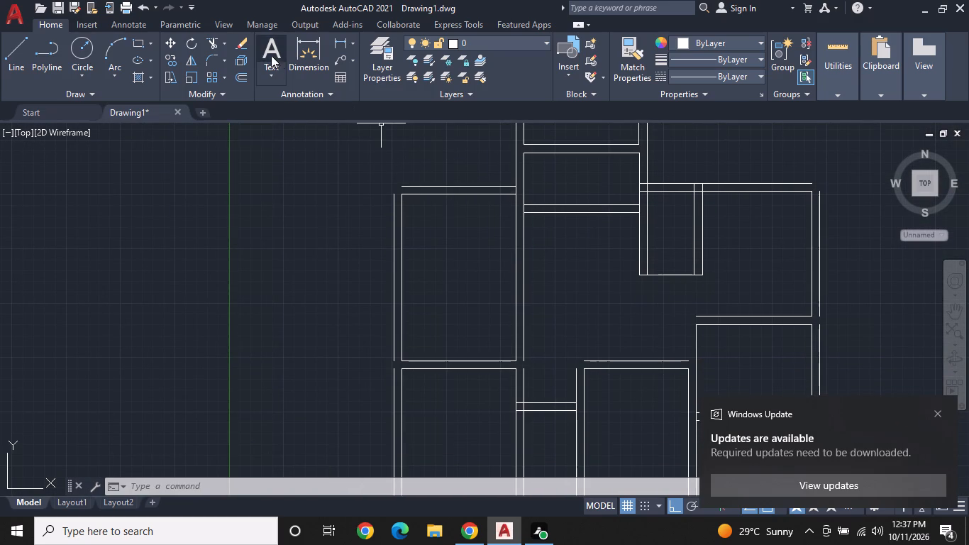
click(210, 57)
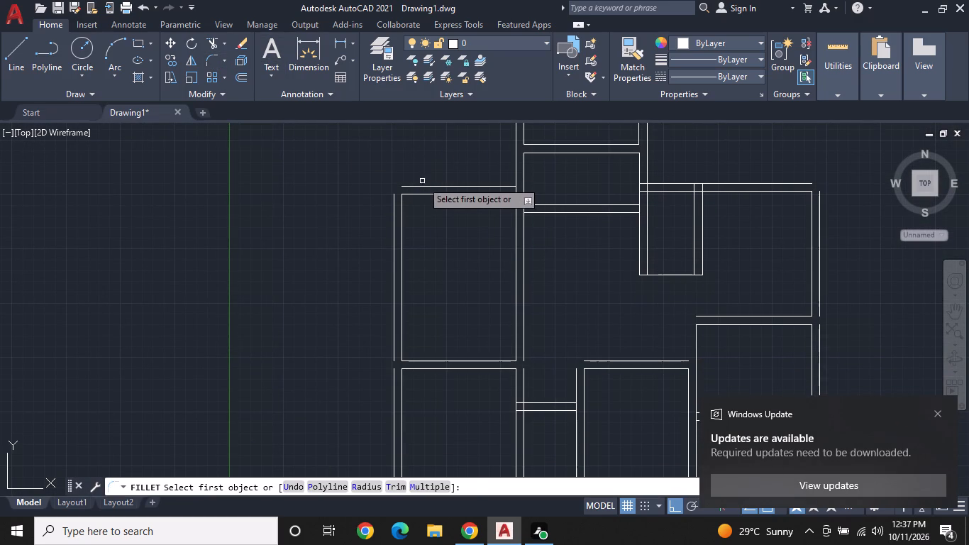
click(421, 187)
middle_drag(442, 187, 462, 141)
scroll(463, 167, down, 1)
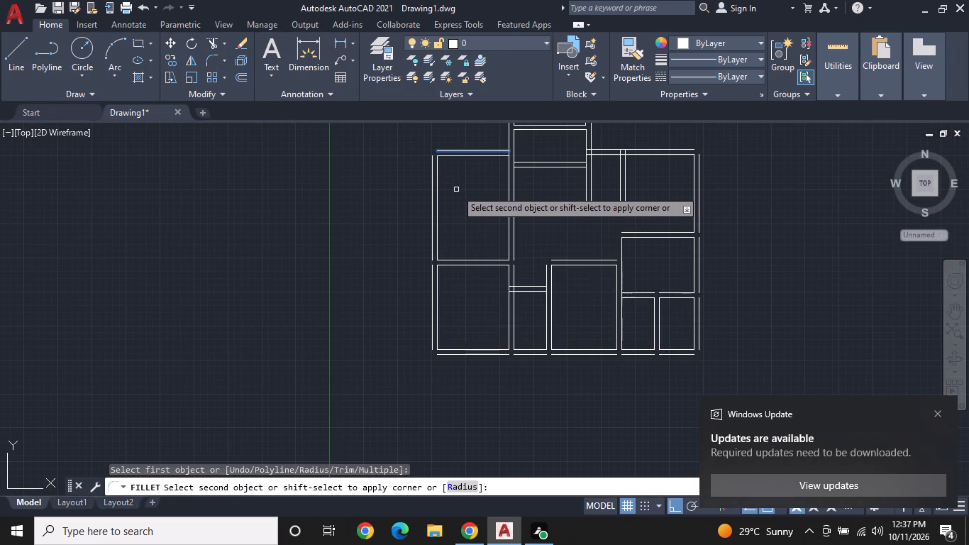
click(433, 312)
middle_drag(482, 314, 411, 265)
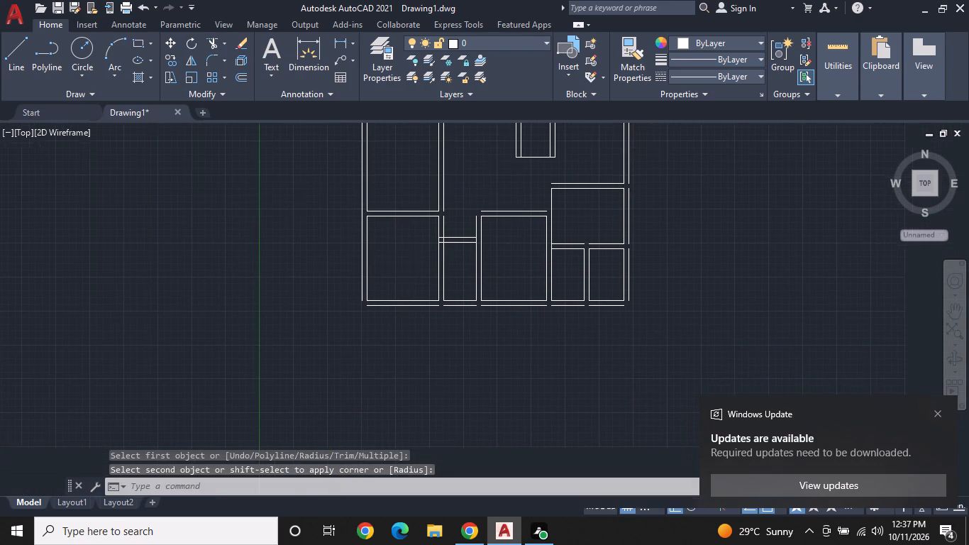
key(space)
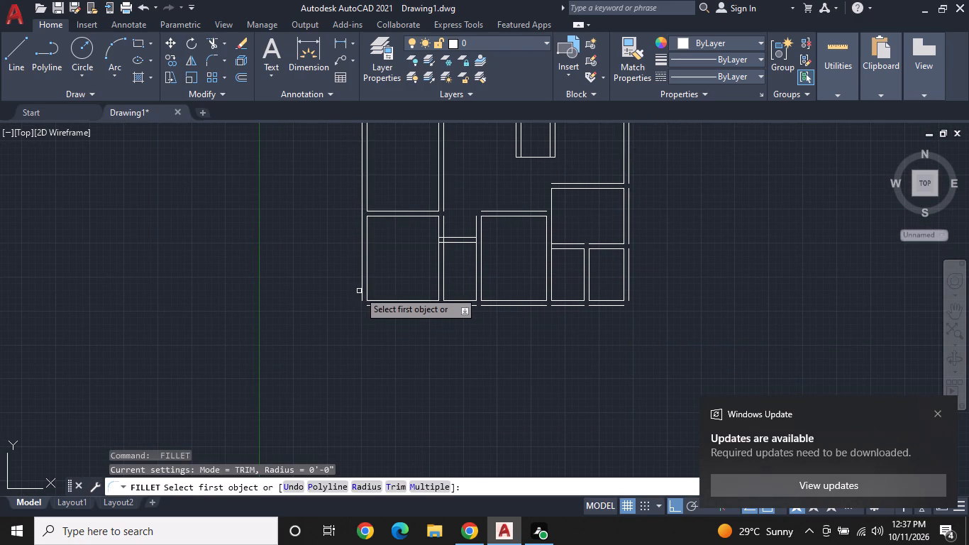
click(360, 289)
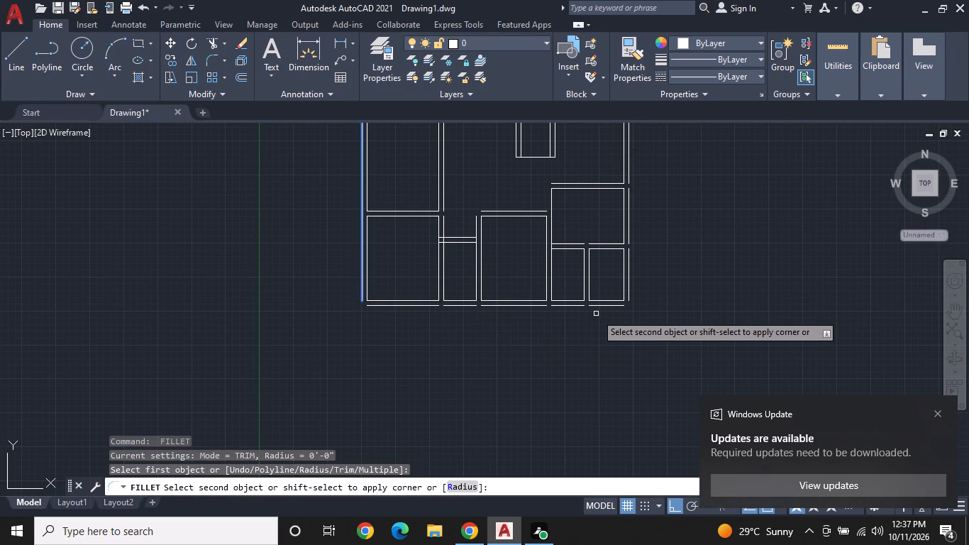
click(601, 307)
Fillet the plan's outer right wall line with the outer bottom line and the outer top line at zero radius.
middle_drag(599, 327, 560, 354)
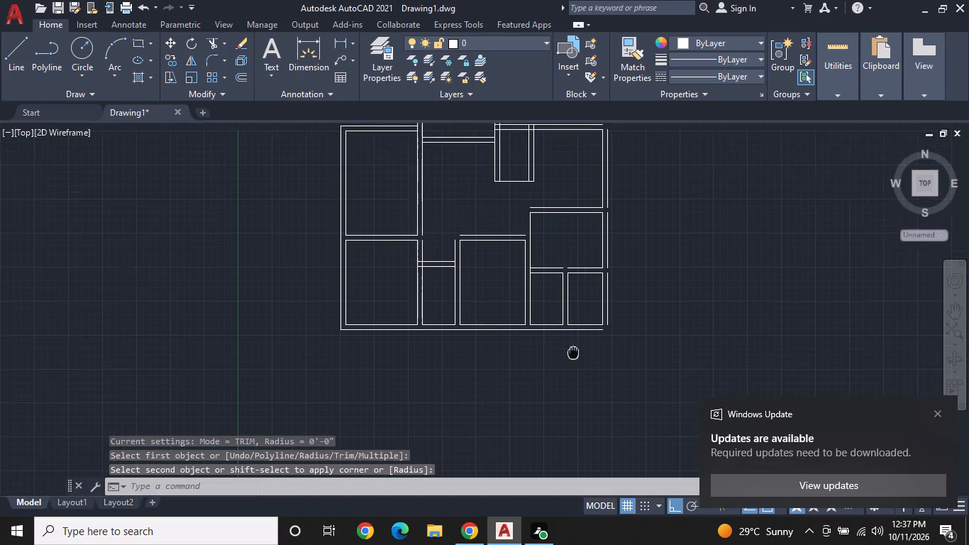
middle_drag(560, 354, 442, 357)
key(space)
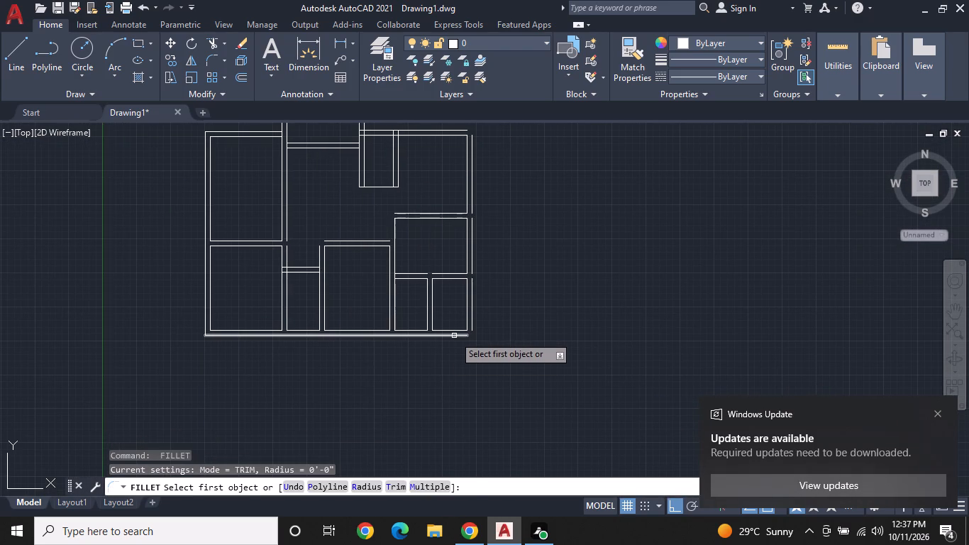
click(454, 336)
click(473, 199)
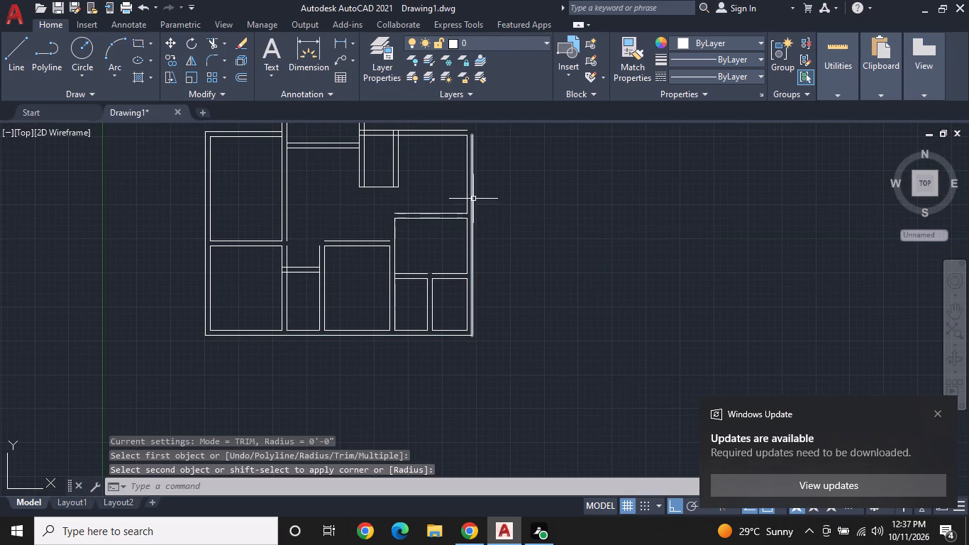
middle_drag(535, 245, 553, 355)
key(space)
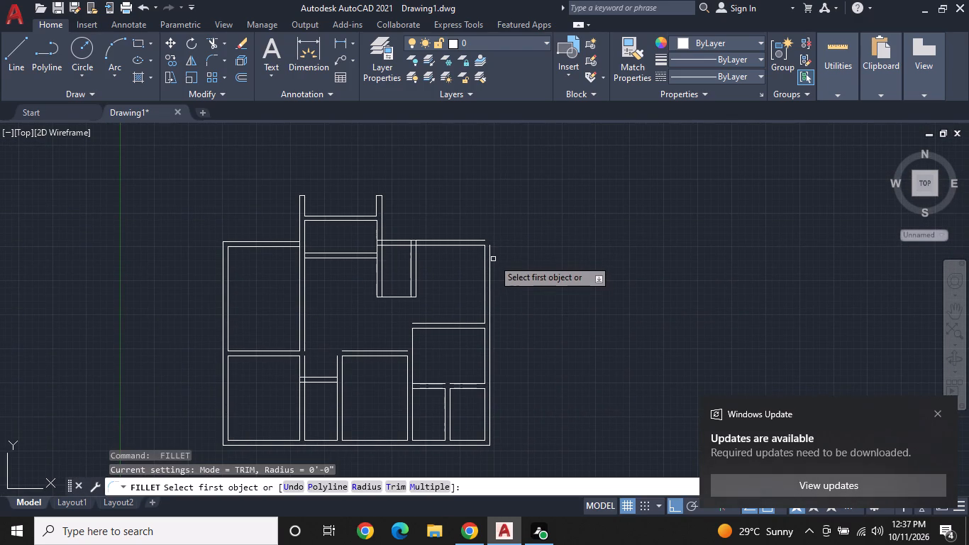
click(492, 258)
click(489, 258)
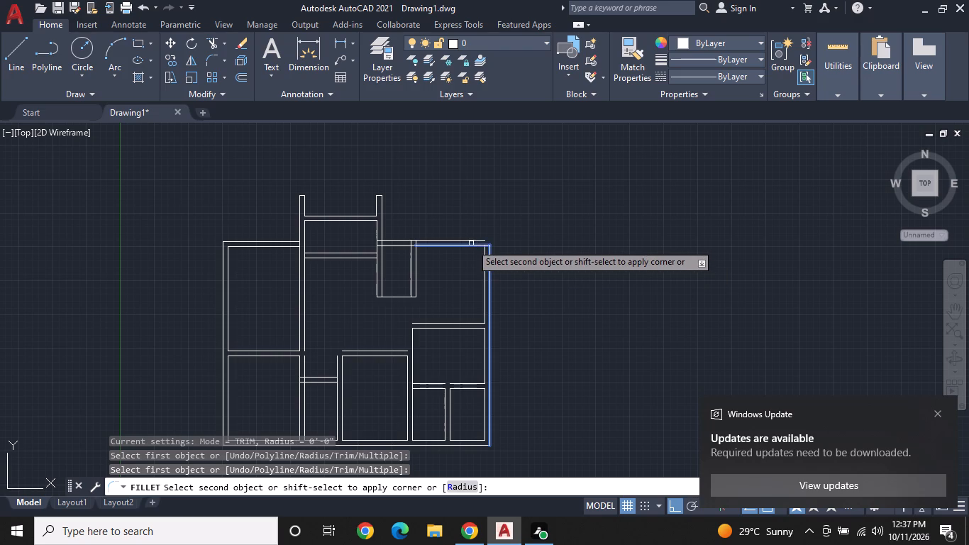
click(471, 242)
Trim the small upper-right room's right partition lines inside the top wall and the inner wall line between them.
middle_drag(521, 271, 607, 249)
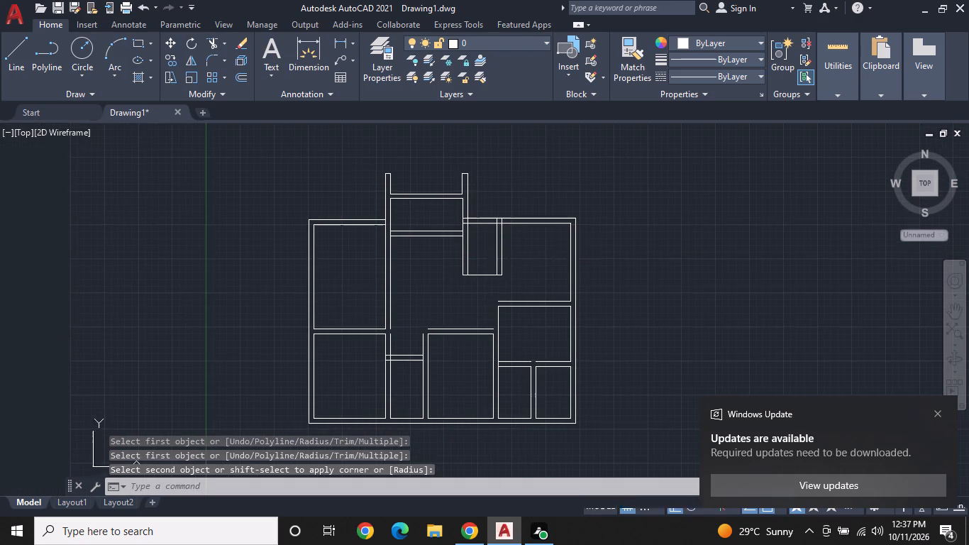
scroll(456, 259, up, 2)
scroll(470, 248, down, 1)
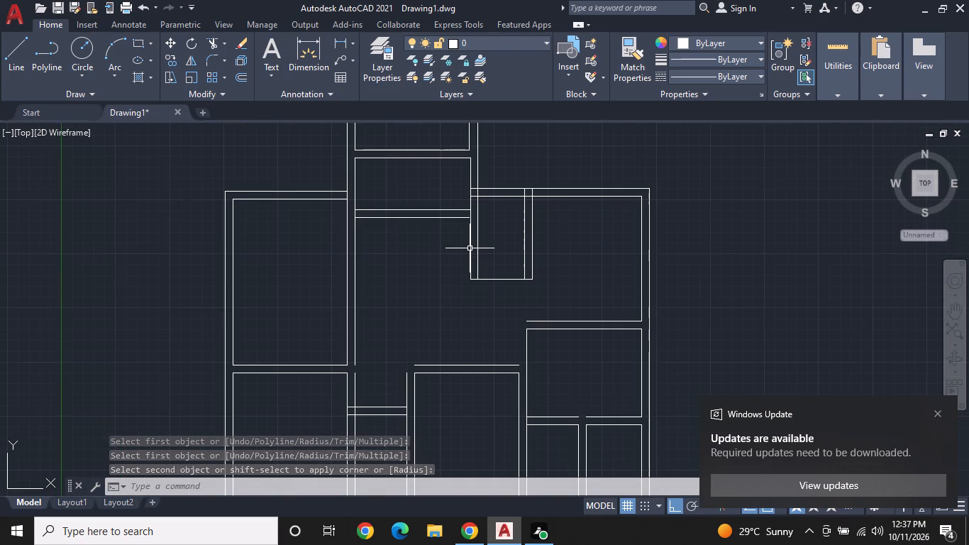
text(TR)
key(space)
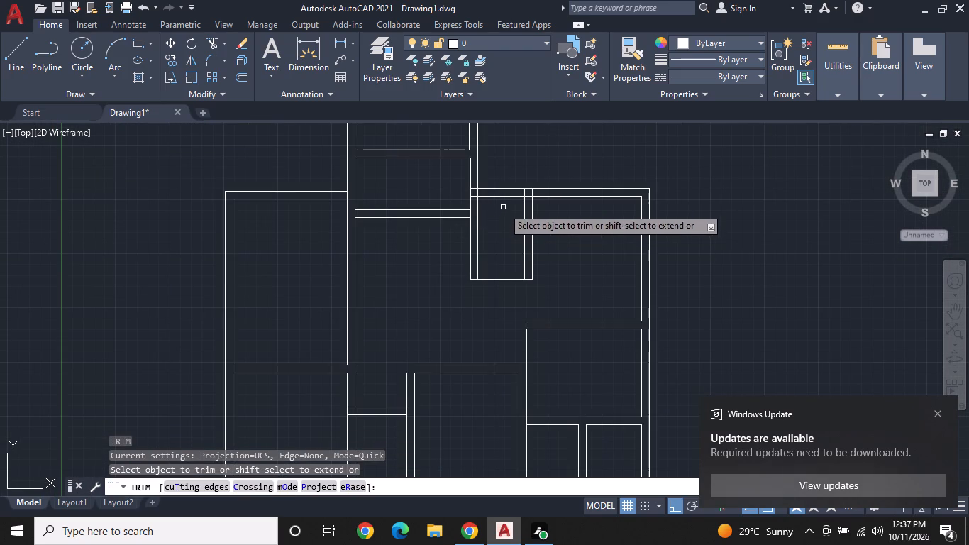
scroll(529, 193, up, 3)
click(543, 189)
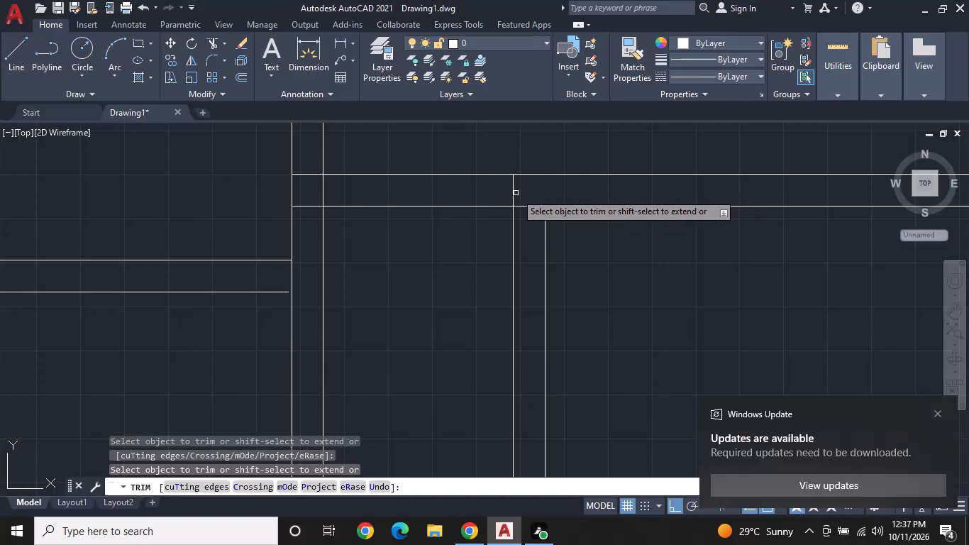
click(514, 192)
click(525, 208)
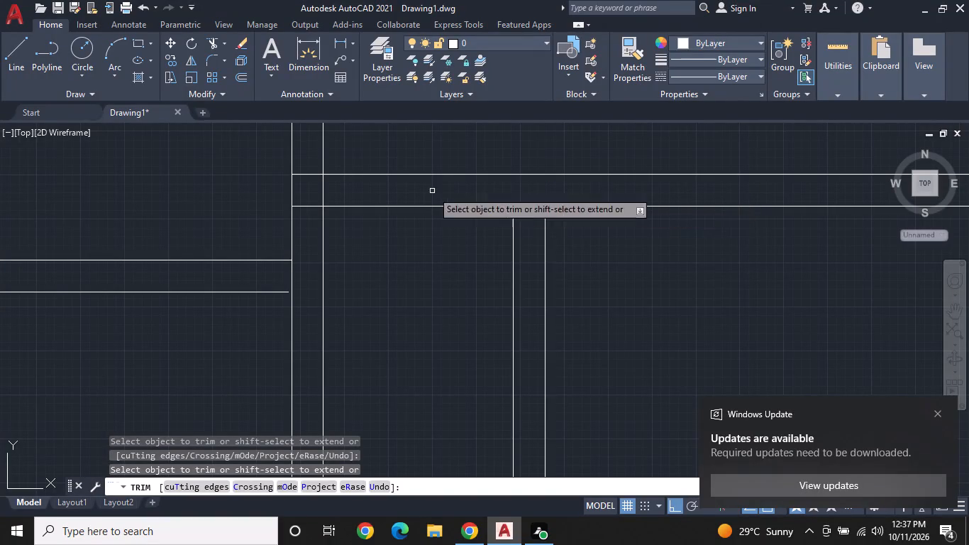
Trim the overlapping line pieces where the small upper-right room's left wall meets the top wall.
click(321, 192)
click(335, 193)
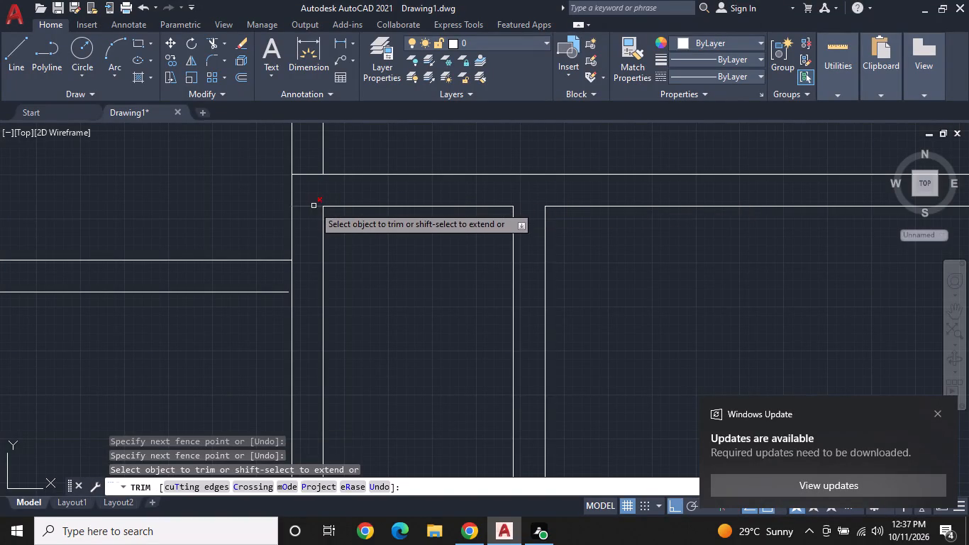
click(313, 206)
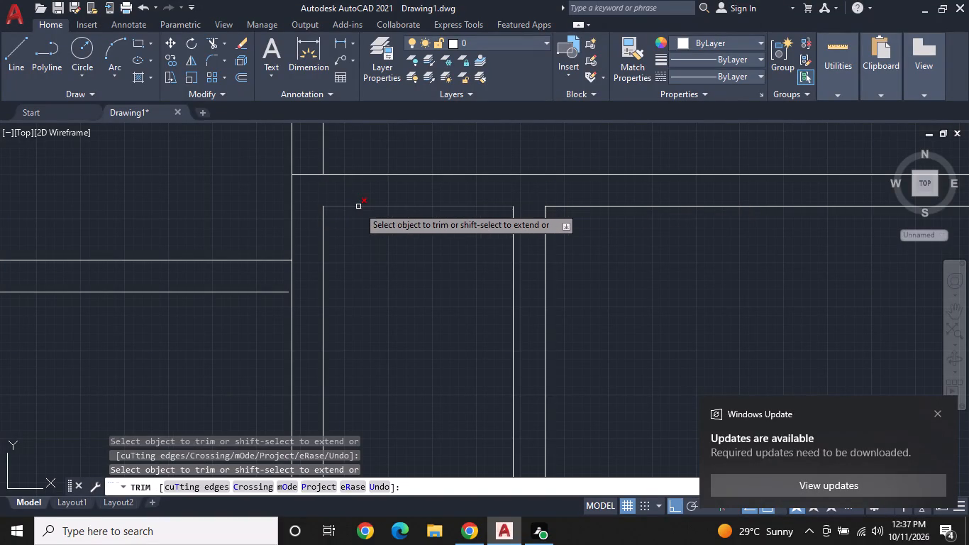
double_click(316, 177)
click(313, 158)
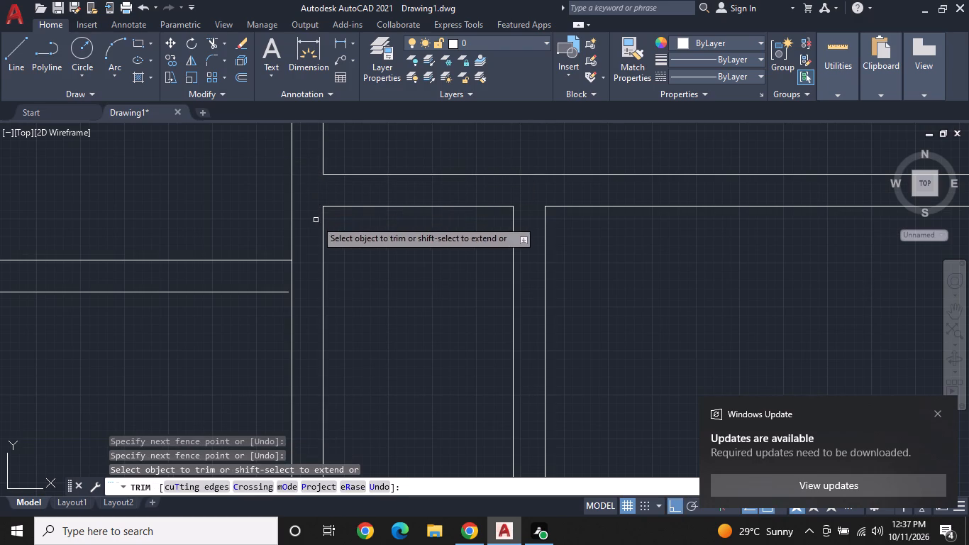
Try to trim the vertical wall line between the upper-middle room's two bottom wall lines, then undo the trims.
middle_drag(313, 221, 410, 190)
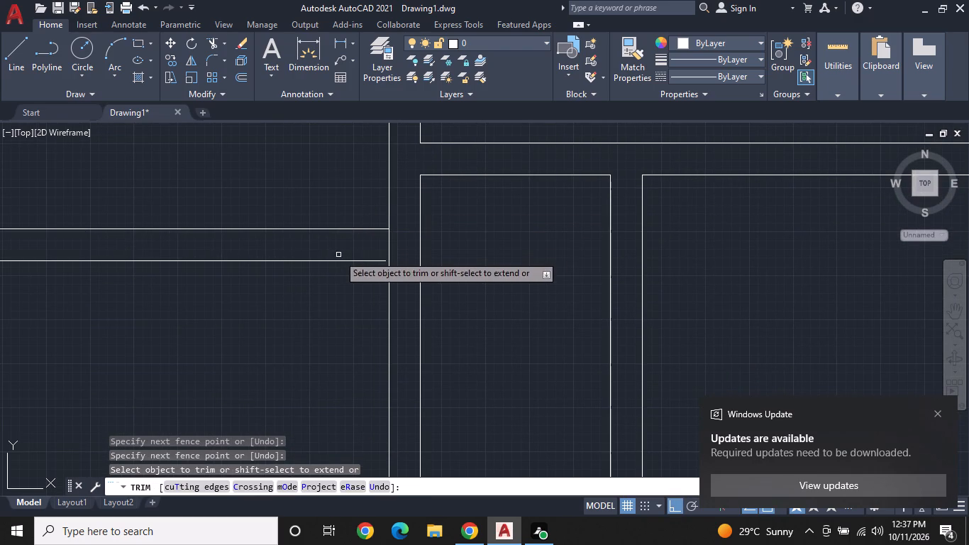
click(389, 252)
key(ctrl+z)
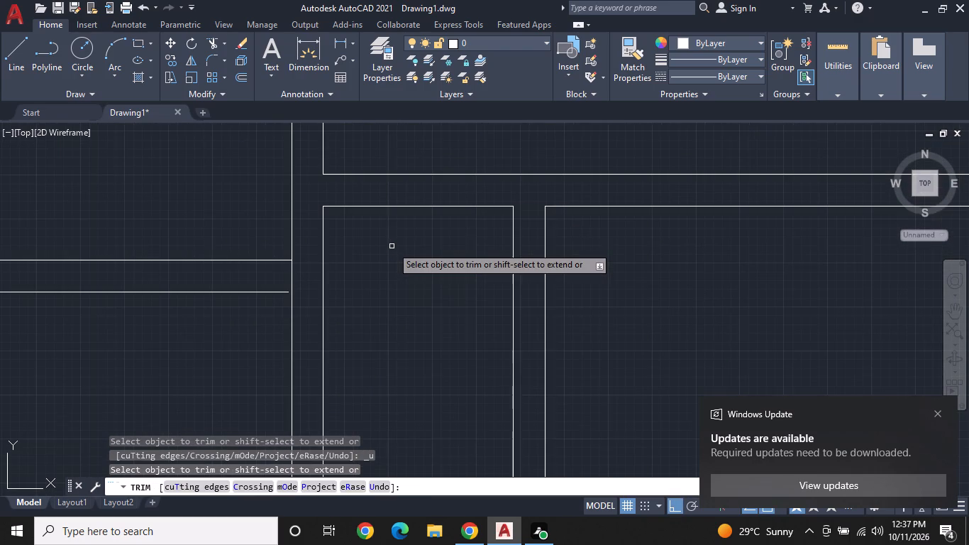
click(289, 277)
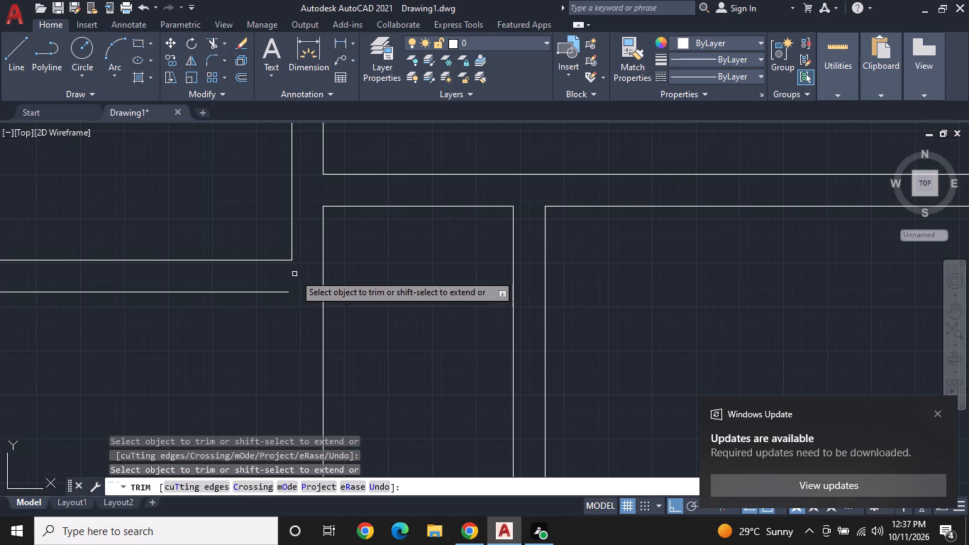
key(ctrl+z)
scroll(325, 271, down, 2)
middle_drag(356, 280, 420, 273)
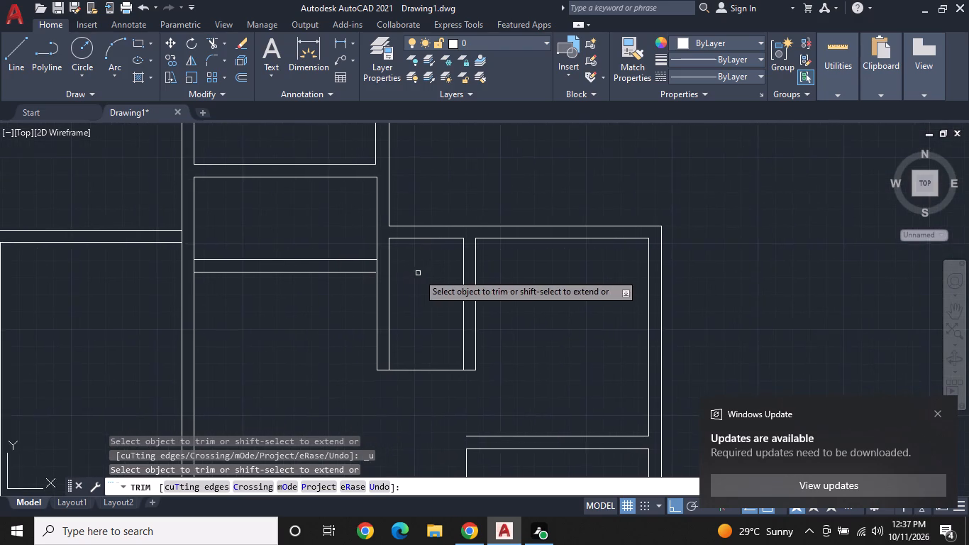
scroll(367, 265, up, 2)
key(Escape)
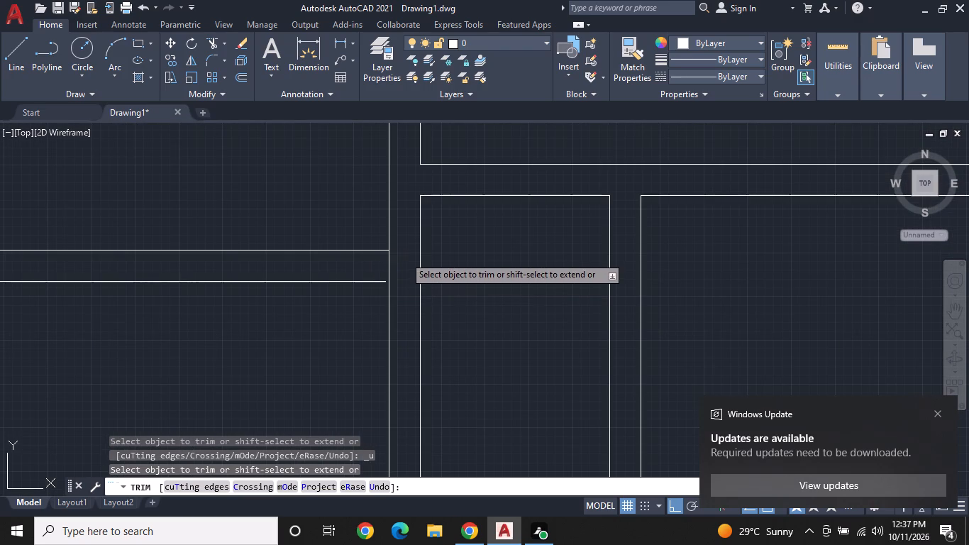
Extend the upper-middle room's lower bottom wall line to the right vertical wall line, and trim that vertical line between the two bottom lines.
text(EX)
key(space)
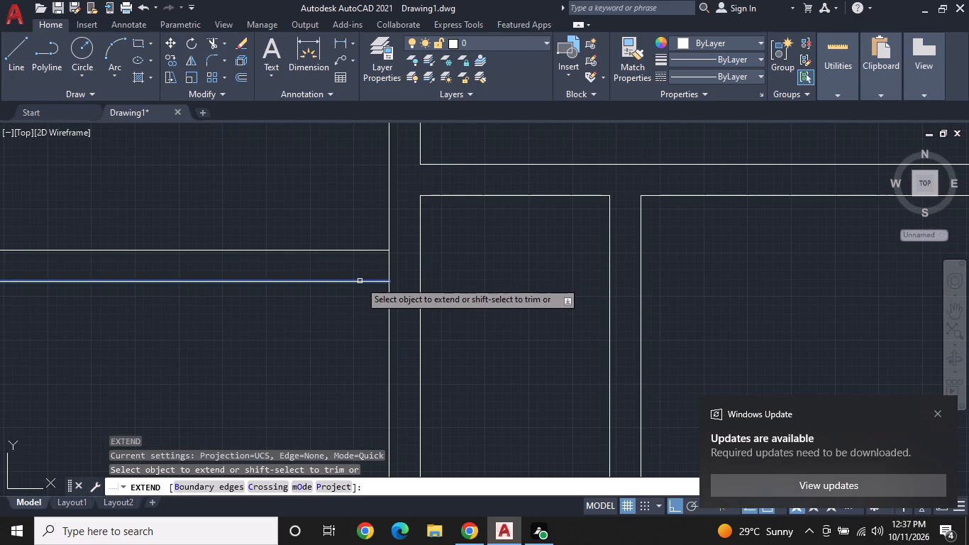
click(359, 281)
key(Escape)
key(t)
text(R)
key(space)
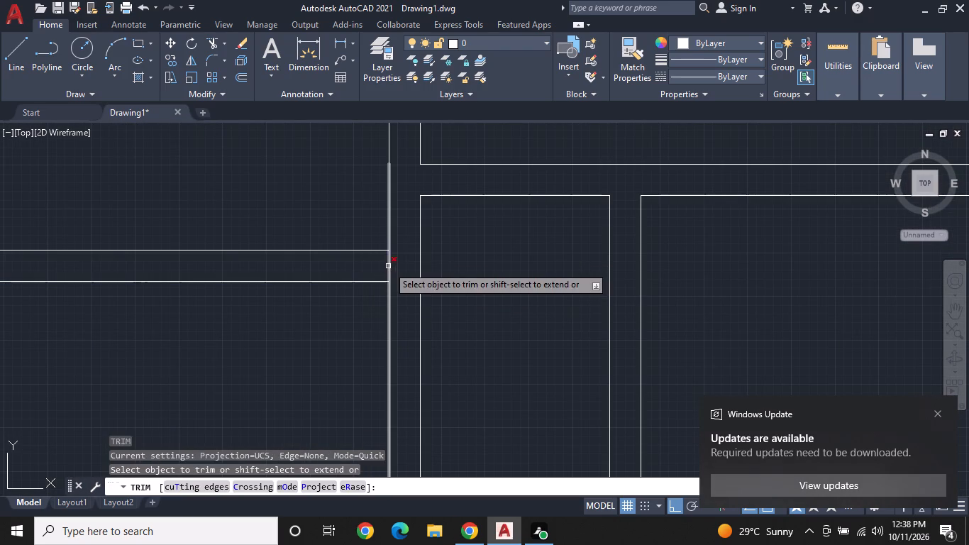
click(390, 268)
Trim the left wall's inner vertical line between the upper-middle room's two bottom wall lines.
scroll(408, 257, down, 2)
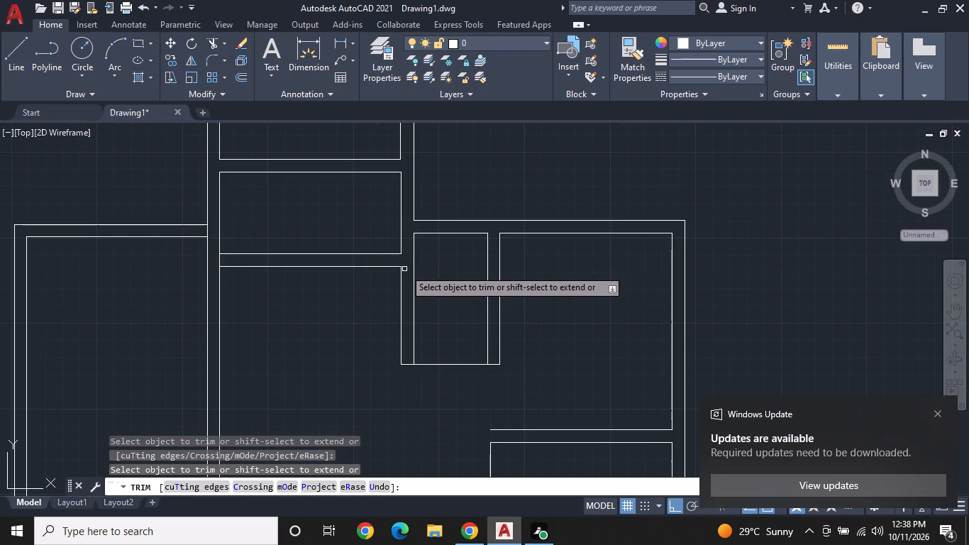
middle_drag(415, 215, 556, 251)
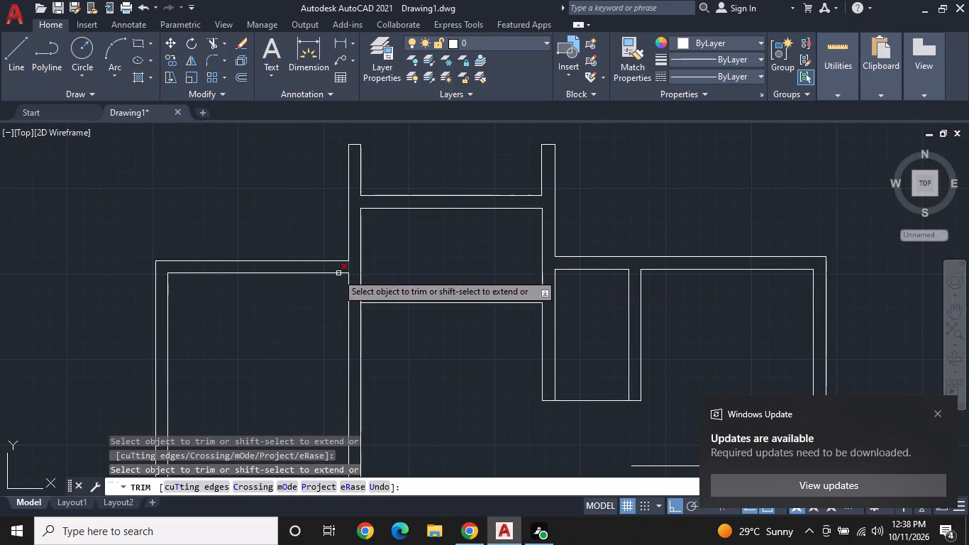
middle_drag(389, 256, 482, 213)
scroll(467, 269, down, 1)
scroll(453, 260, up, 1)
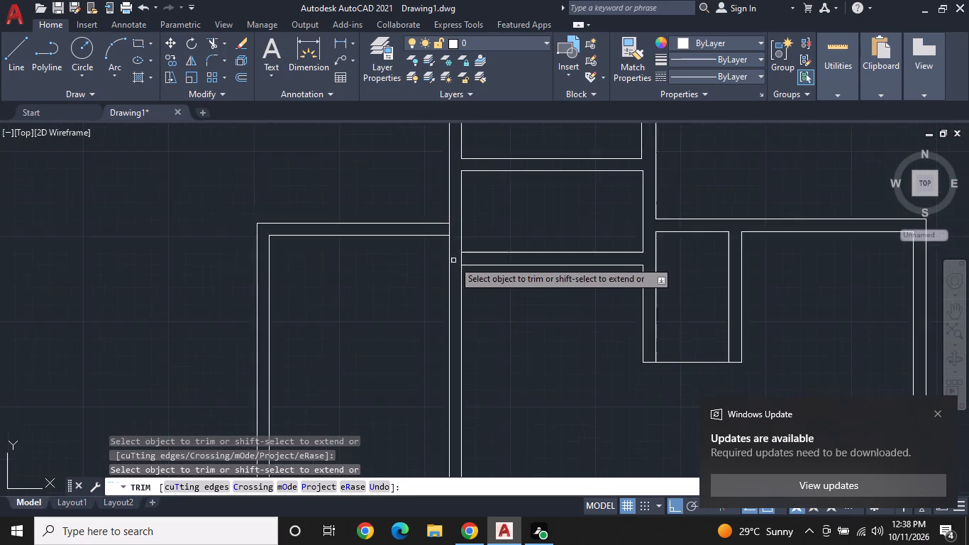
scroll(453, 260, up, 1)
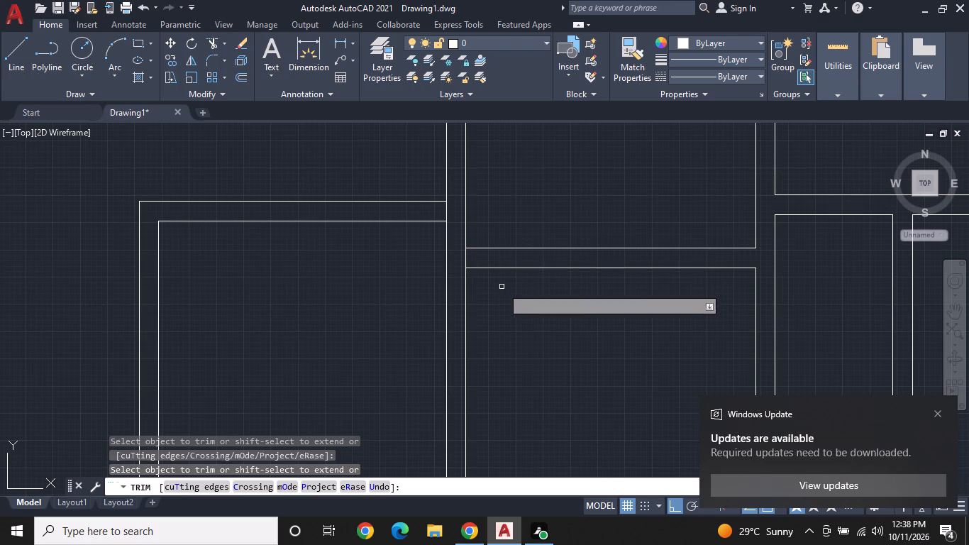
click(467, 260)
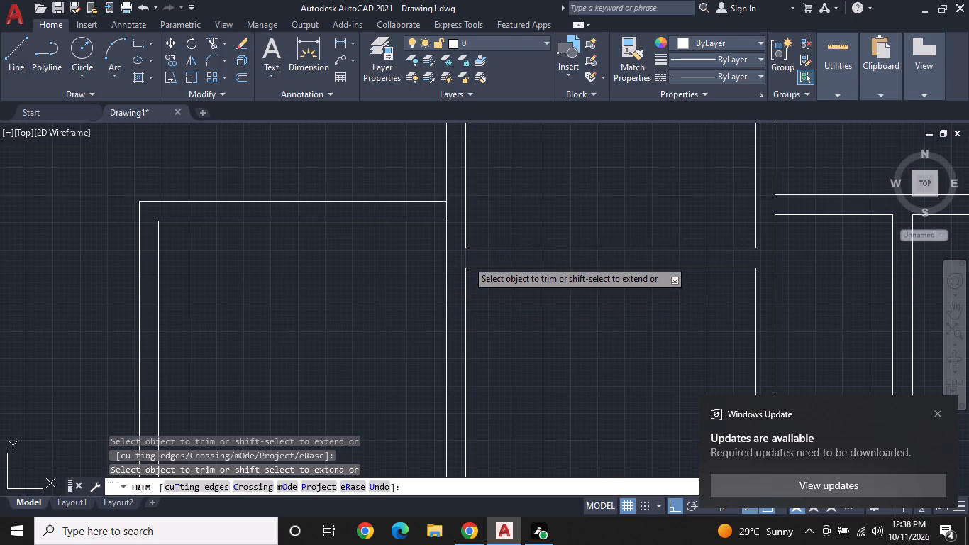
Extend the upper-middle room's lower bottom wall line to the outer vertical line of the wall on its left.
key(Escape)
key(e)
key(x)
key(space)
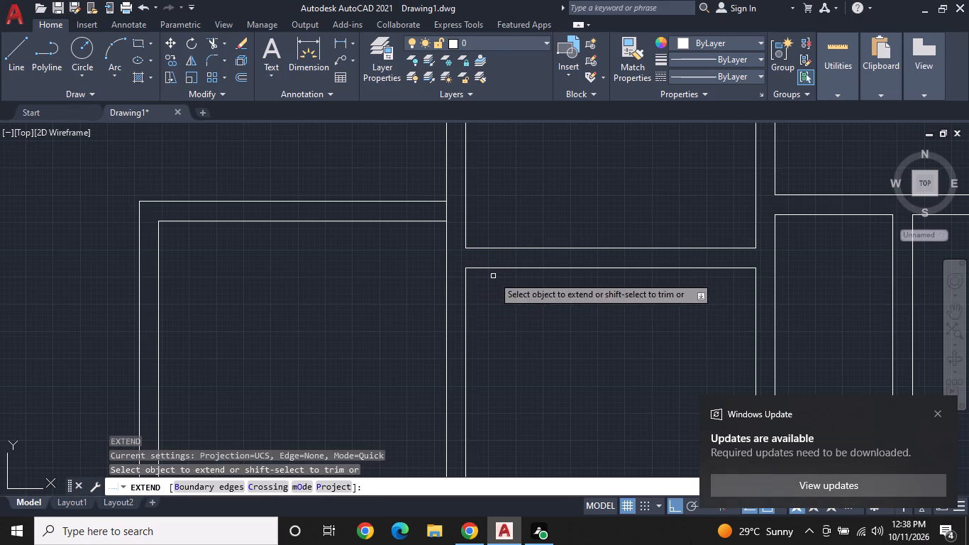
click(487, 268)
key(Escape)
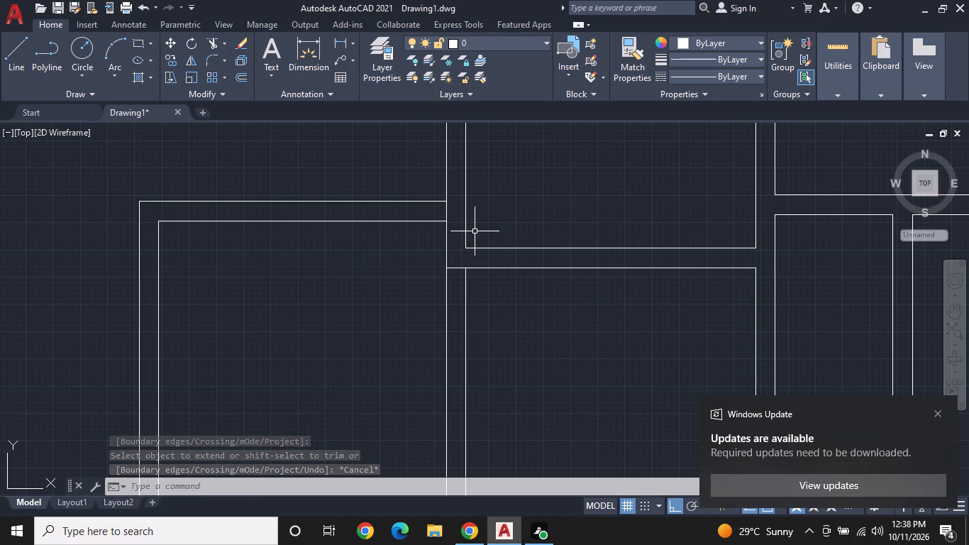
Trim the vertical line closing the right end of the upper-left room's top wall, between its two horizontal lines.
key(t)
key(r)
key(space)
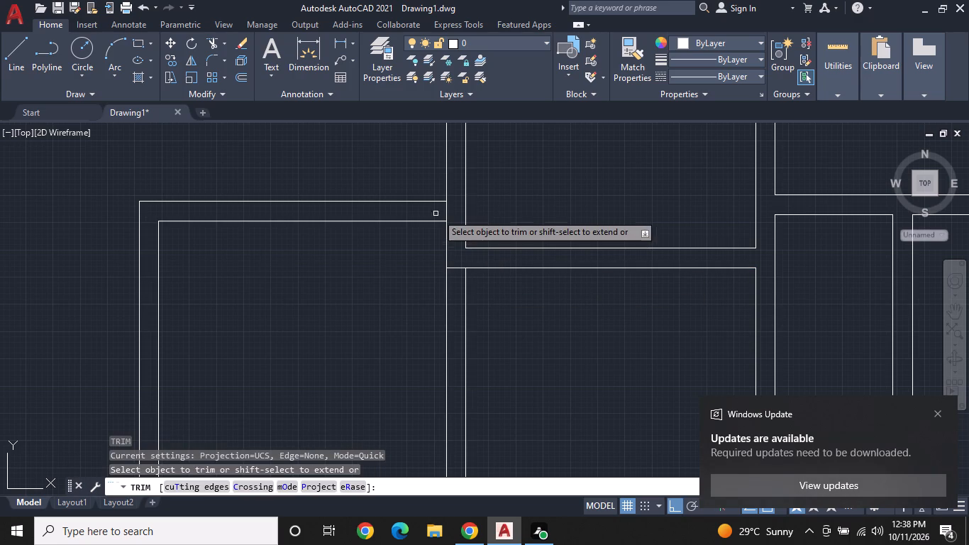
click(447, 213)
Extend both lines of the wall between the two left rooms to the hall-side vertical line, and extend that line down across the wall.
scroll(482, 250, down, 2)
middle_drag(506, 300, 448, 261)
middle_drag(418, 255, 400, 253)
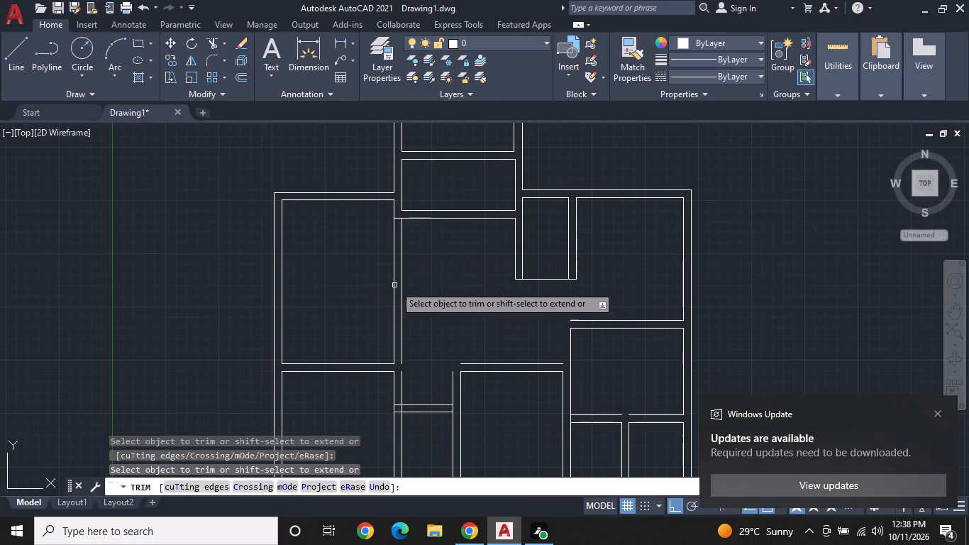
middle_drag(422, 295, 448, 222)
middle_drag(437, 276, 441, 226)
scroll(439, 239, up, 1)
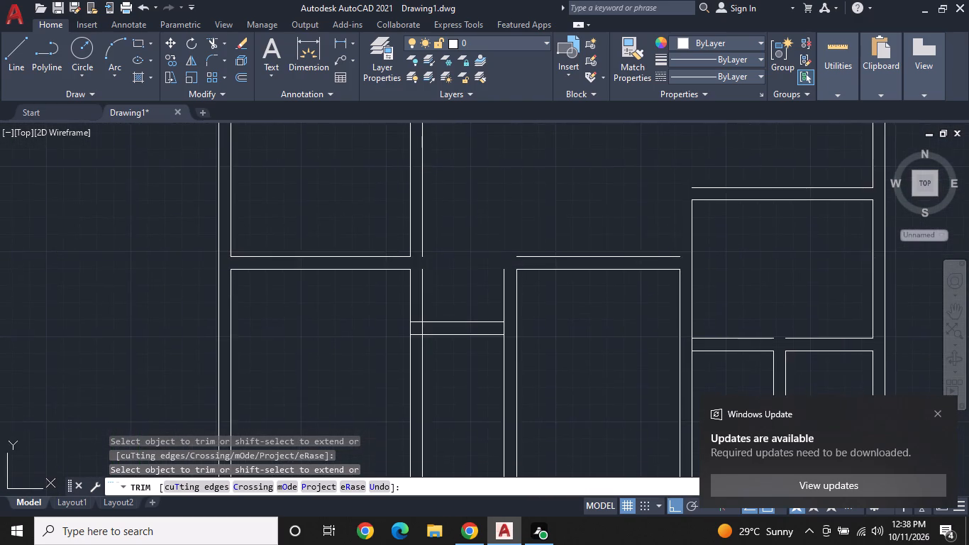
scroll(433, 246, up, 1)
key(Escape)
text(EX)
key(space)
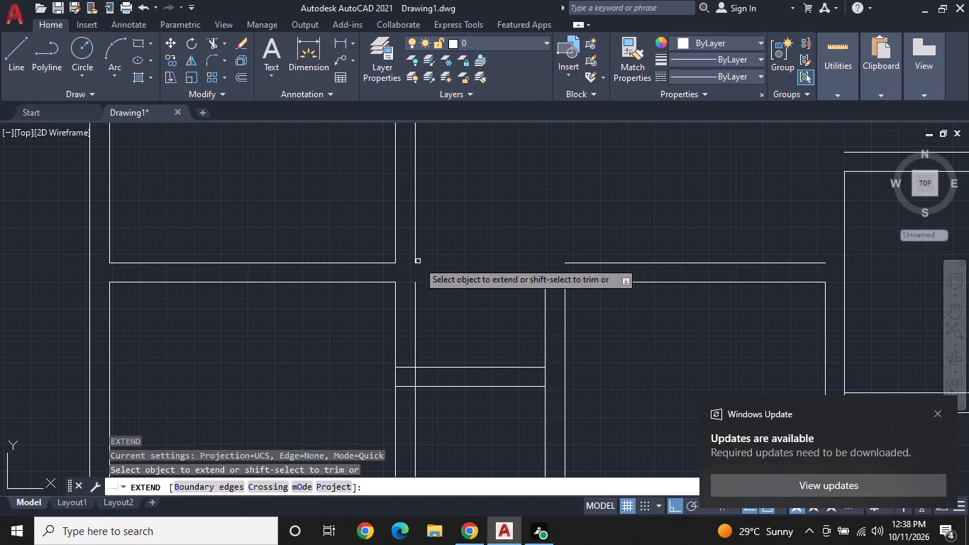
click(369, 262)
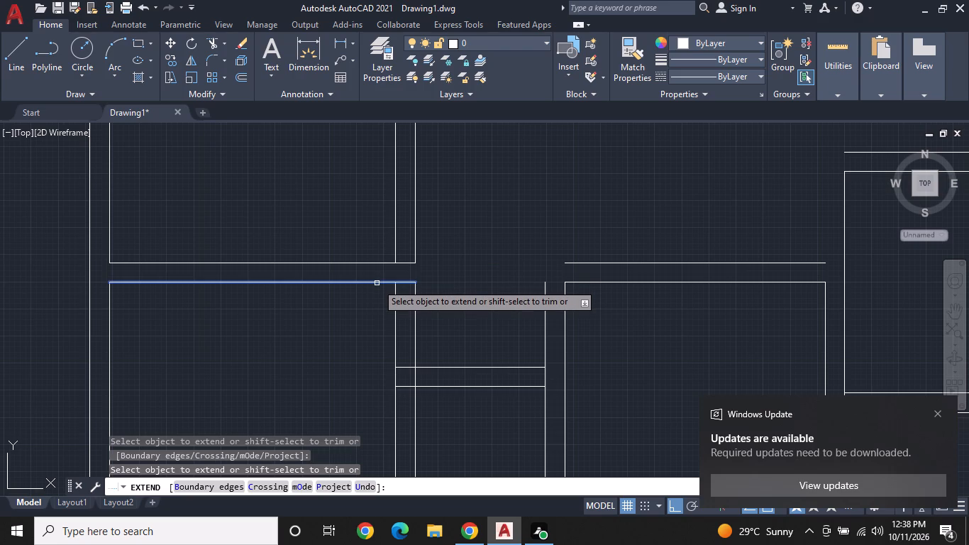
click(377, 283)
key(Escape)
key(space)
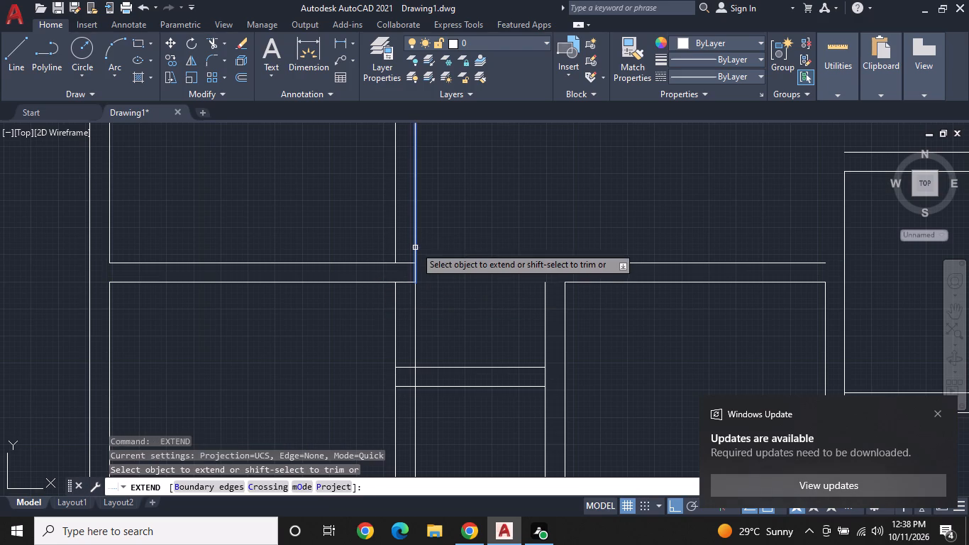
click(416, 246)
Trim away both vertical wall lines between the upper-left room and the central hall, down to the wall between the two left rooms.
middle_drag(423, 285, 445, 242)
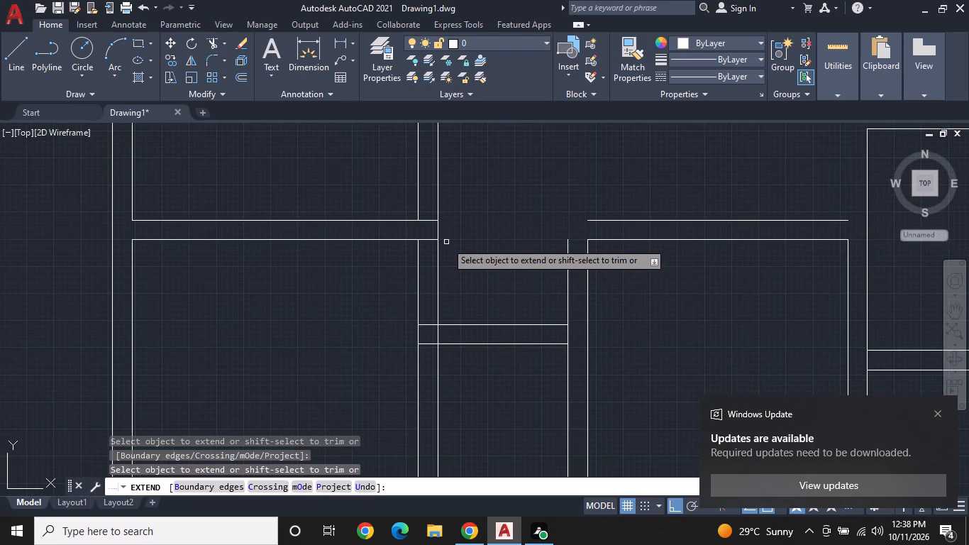
middle_drag(453, 253, 455, 263)
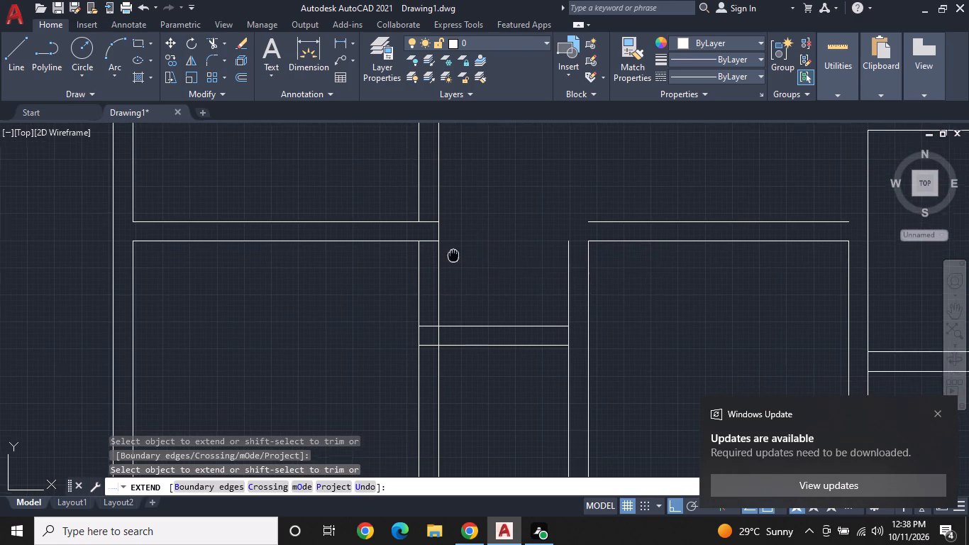
middle_drag(455, 263, 461, 343)
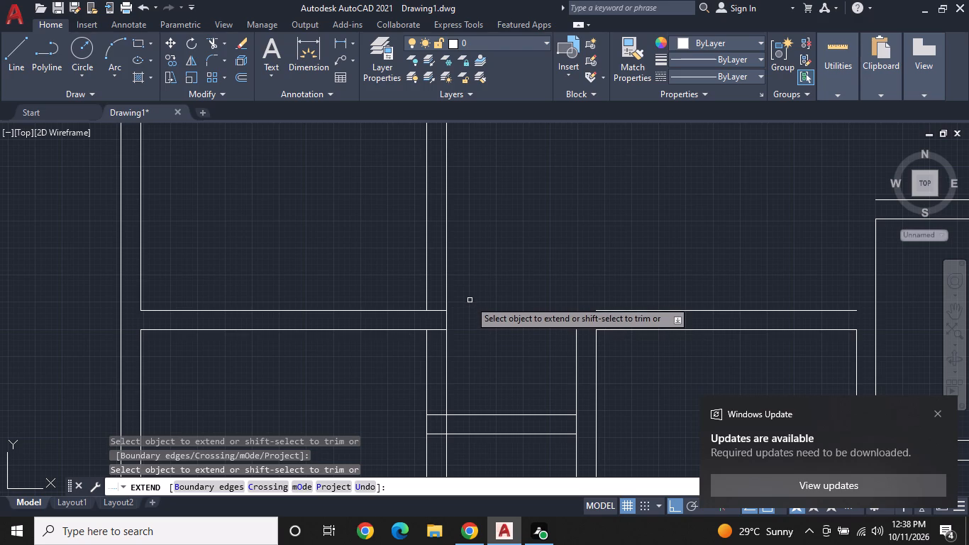
scroll(471, 297, up, 1)
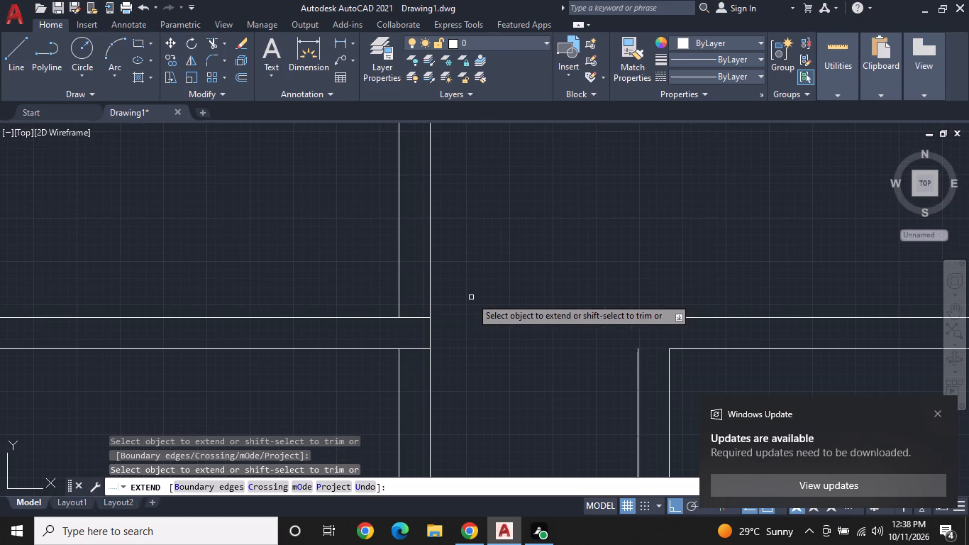
key(Escape)
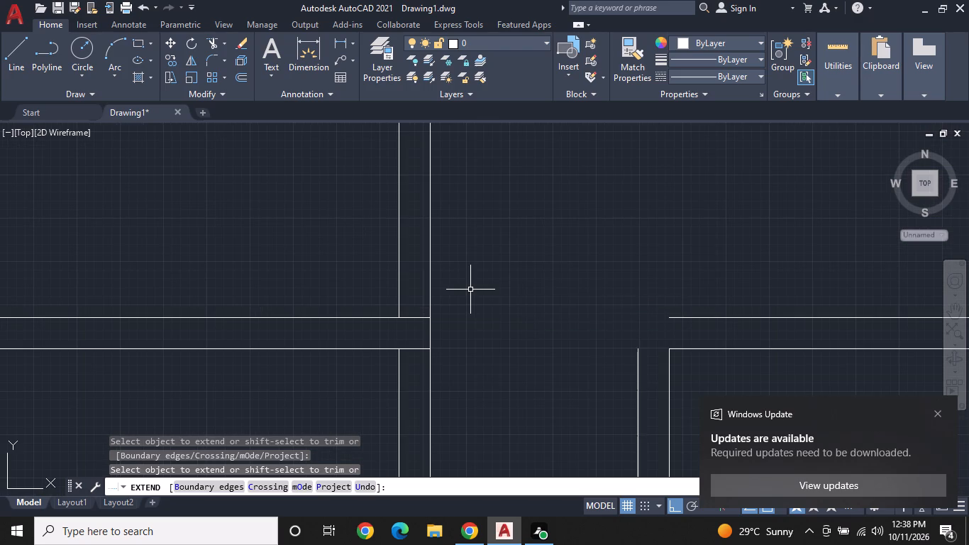
text(TR)
key(space)
click(470, 287)
click(313, 252)
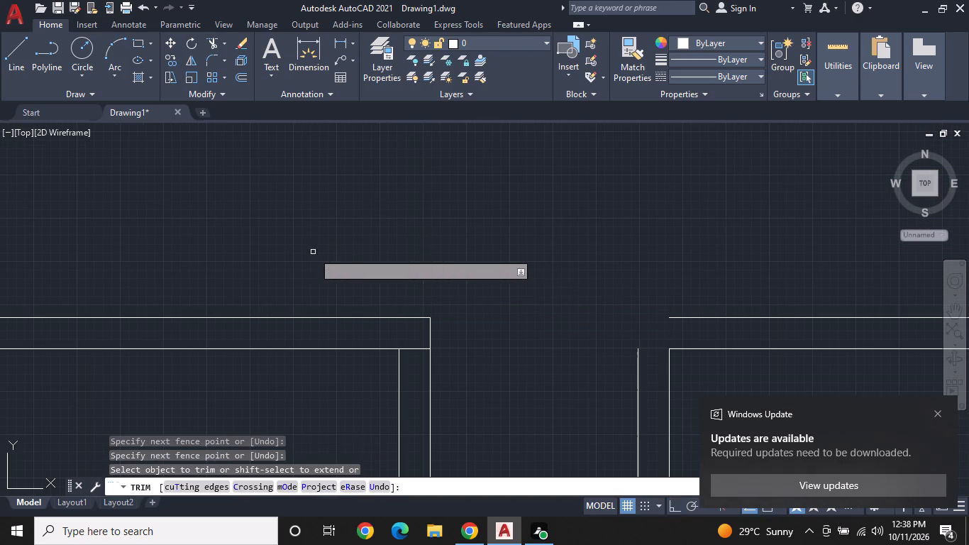
scroll(392, 257, down, 3)
middle_click(423, 257)
middle_drag(426, 280, 434, 334)
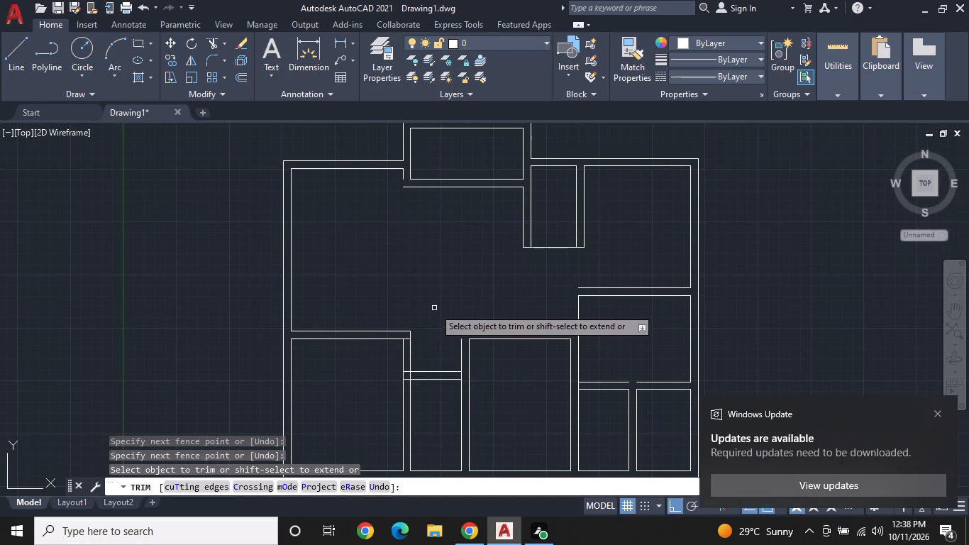
Undo the last trim of the wall lines between the upper-left room and the central hall.
key(ctrl+z)
Trim both vertical wall lines between the upper-left room and the hall, from the upper-middle room's bottom wall down to the wall between the left rooms.
scroll(434, 310, down, 2)
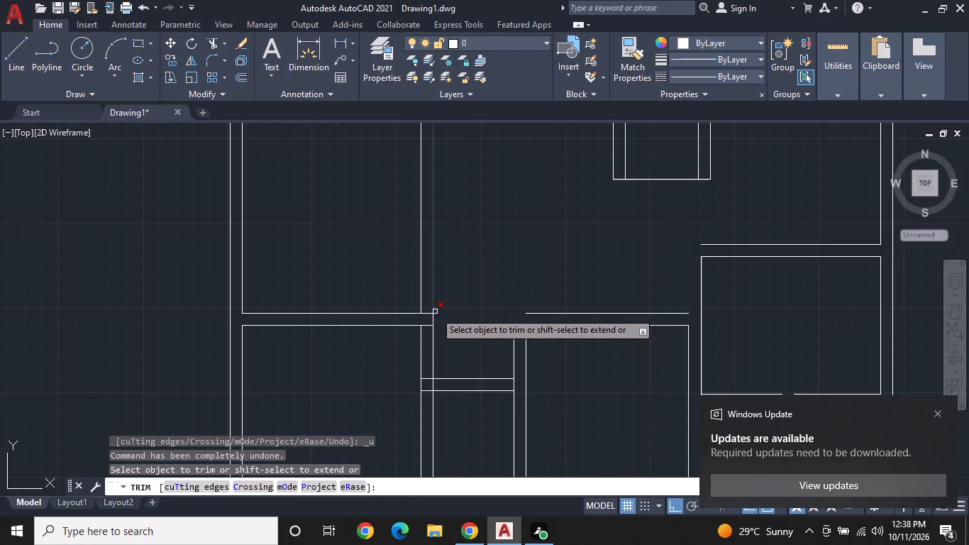
middle_drag(442, 354, 444, 298)
middle_click(444, 296)
middle_drag(453, 241, 467, 389)
middle_click(467, 389)
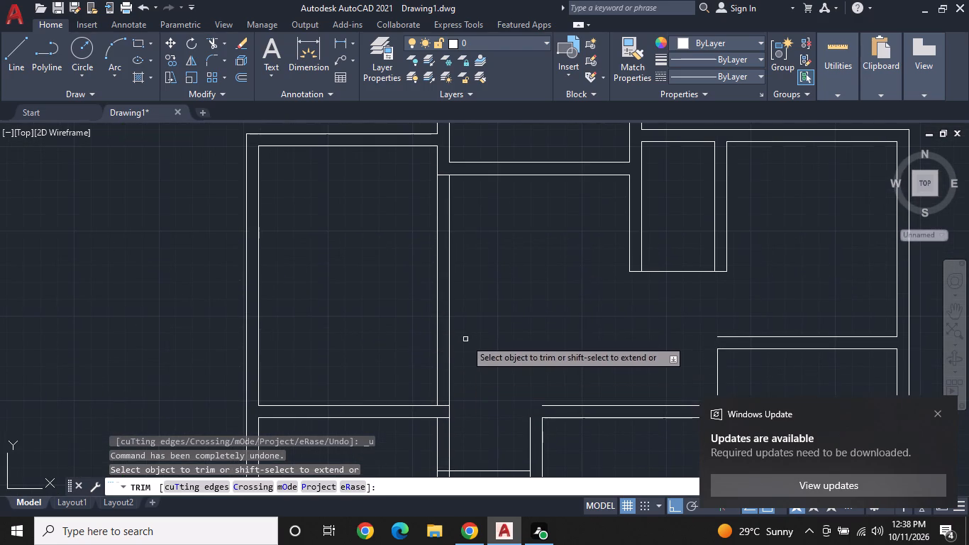
click(465, 330)
click(417, 328)
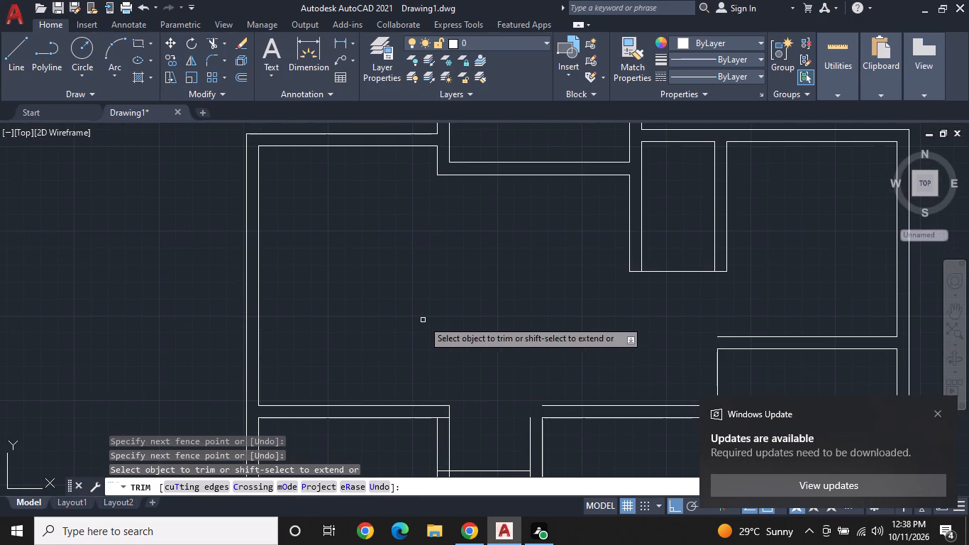
Fillet the passage-side vertical line of the lower-middle room's left wall with the upper line of that room's top wall to close the corner.
middle_drag(482, 330, 495, 299)
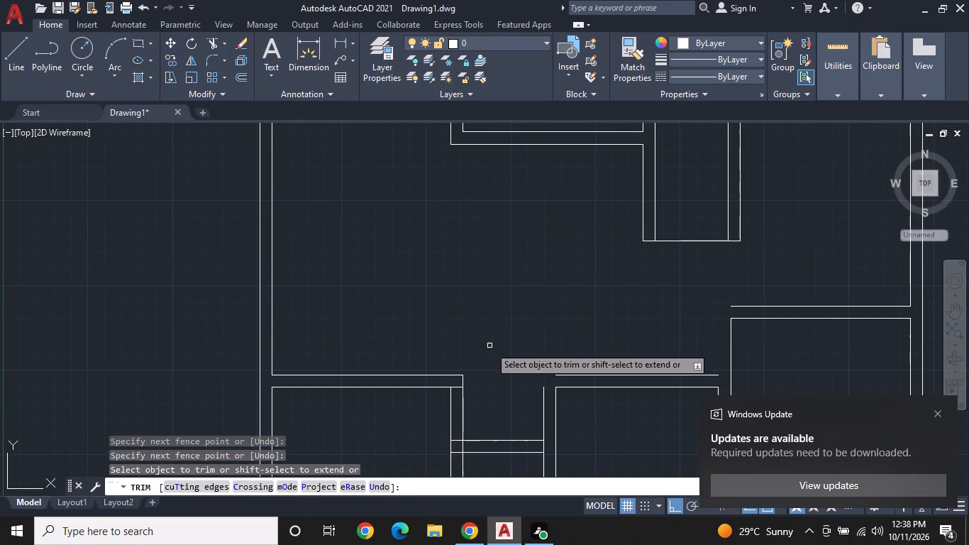
middle_drag(492, 350, 500, 280)
middle_click(500, 279)
middle_click(500, 277)
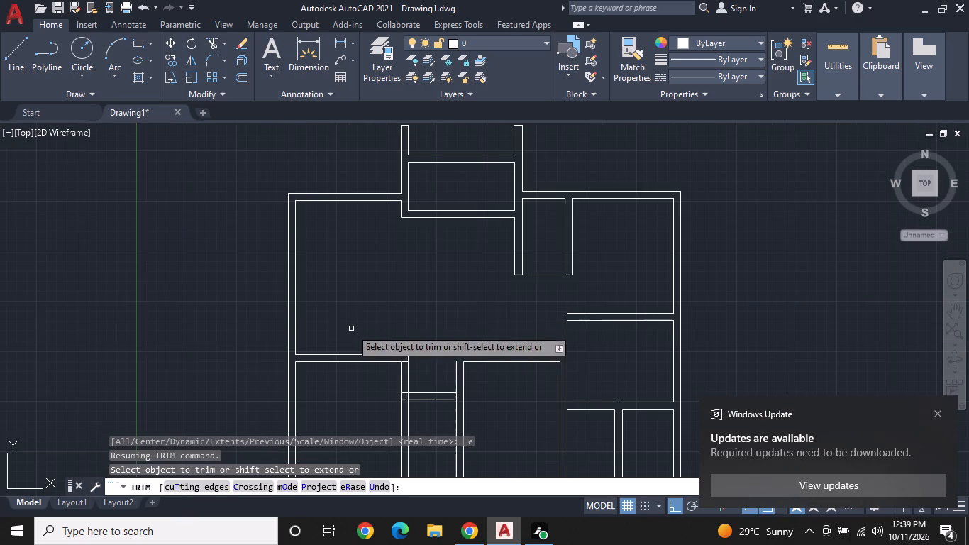
middle_drag(417, 385, 451, 263)
middle_click(451, 263)
middle_click(452, 263)
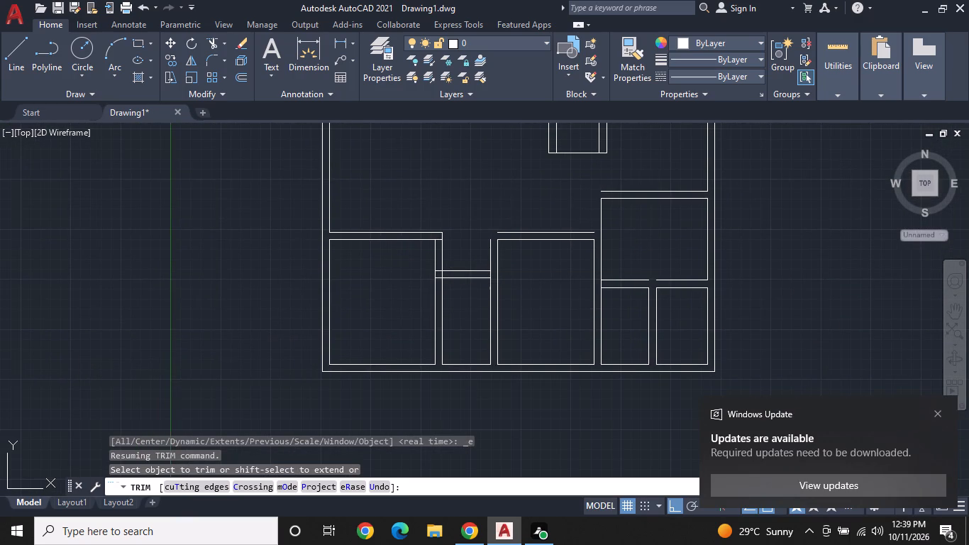
scroll(448, 290, up, 1)
middle_drag(448, 290, 491, 211)
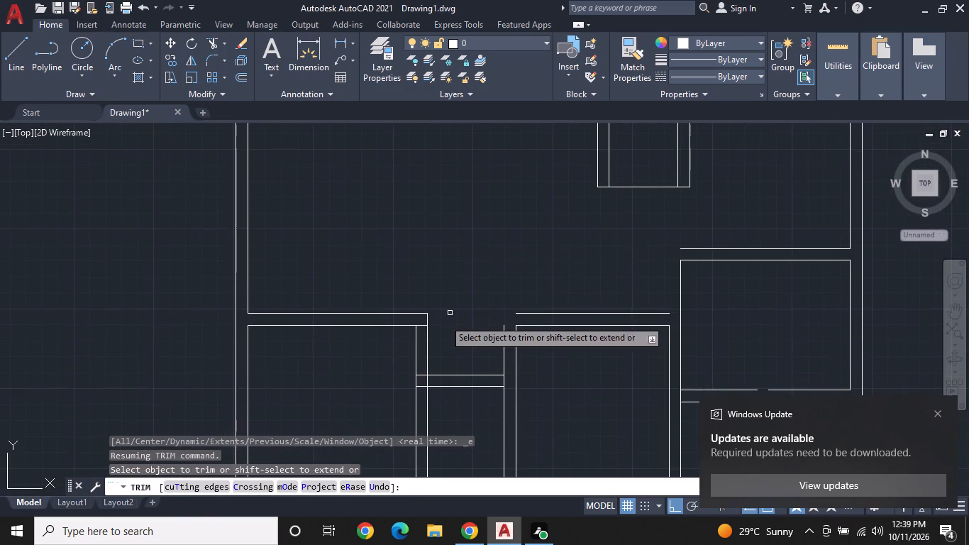
middle_drag(445, 324, 475, 201)
middle_drag(482, 271, 492, 255)
key(Escape)
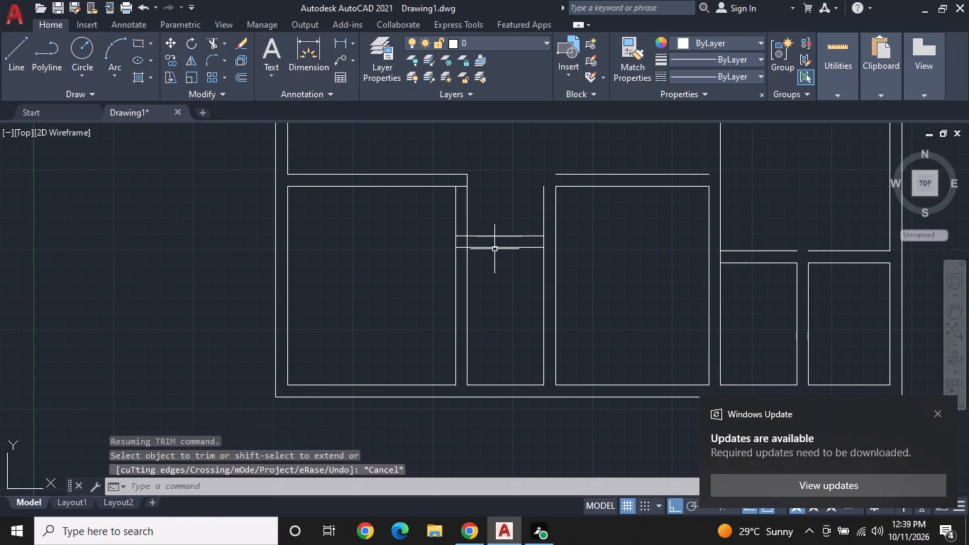
click(212, 55)
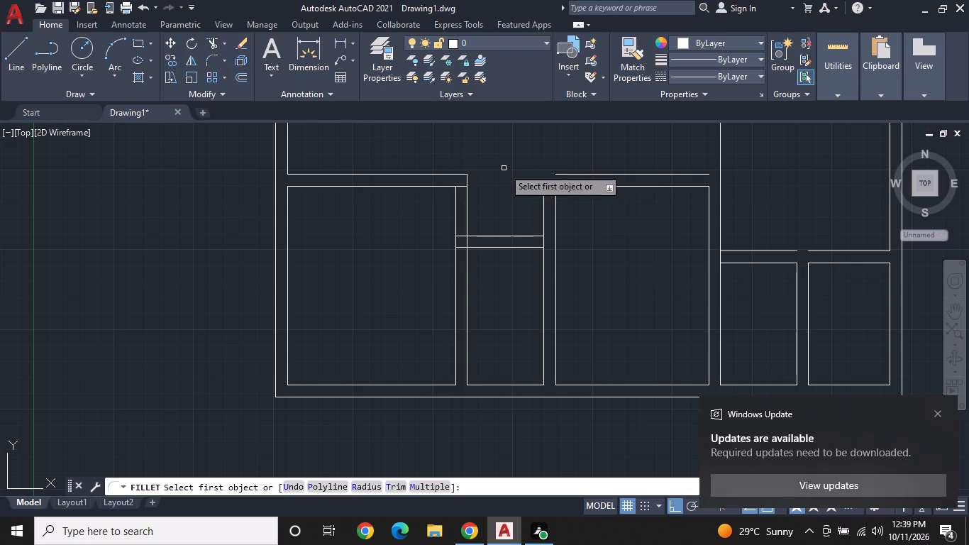
click(543, 190)
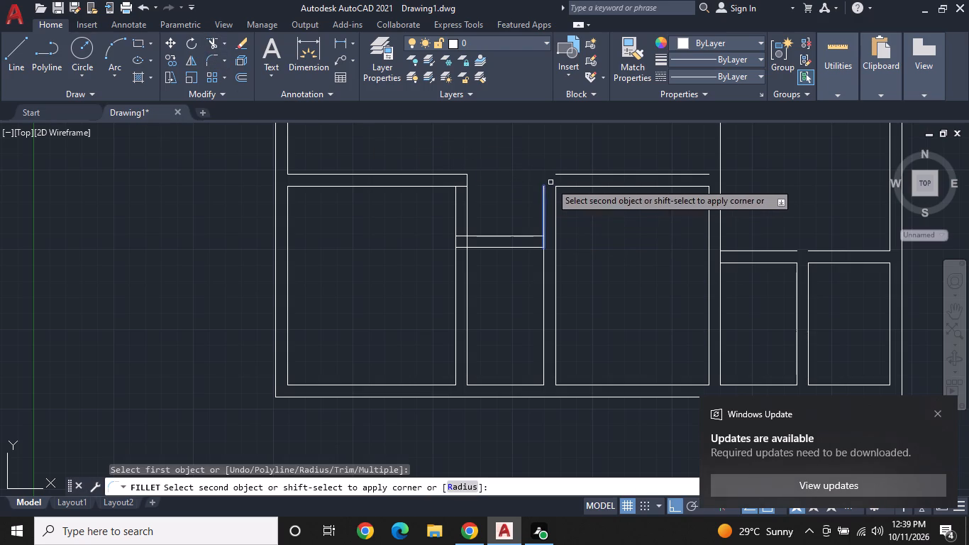
click(558, 173)
Extend the upper line of the lower-middle room's top wall to the adjoining right-hand room's left wall line.
middle_drag(499, 202, 526, 182)
scroll(519, 190, up, 1)
middle_click(526, 182)
middle_click(526, 182)
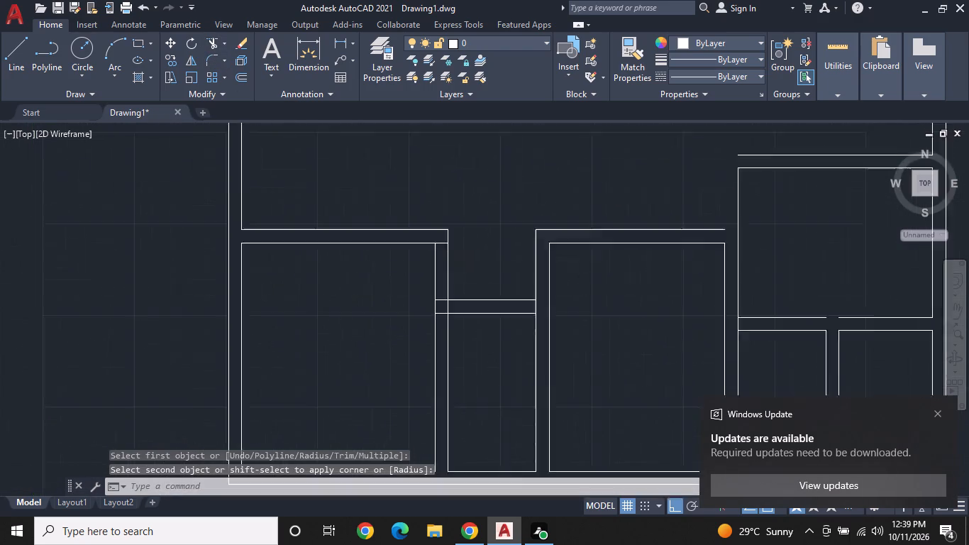
middle_drag(531, 185, 511, 211)
scroll(541, 395, up, 2)
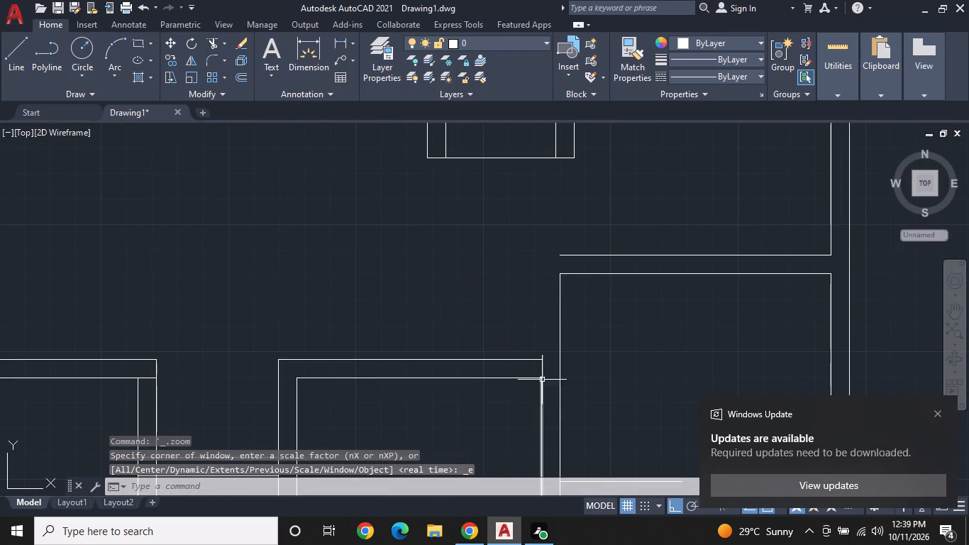
key(Escape)
key(e)
text(X)
key(space)
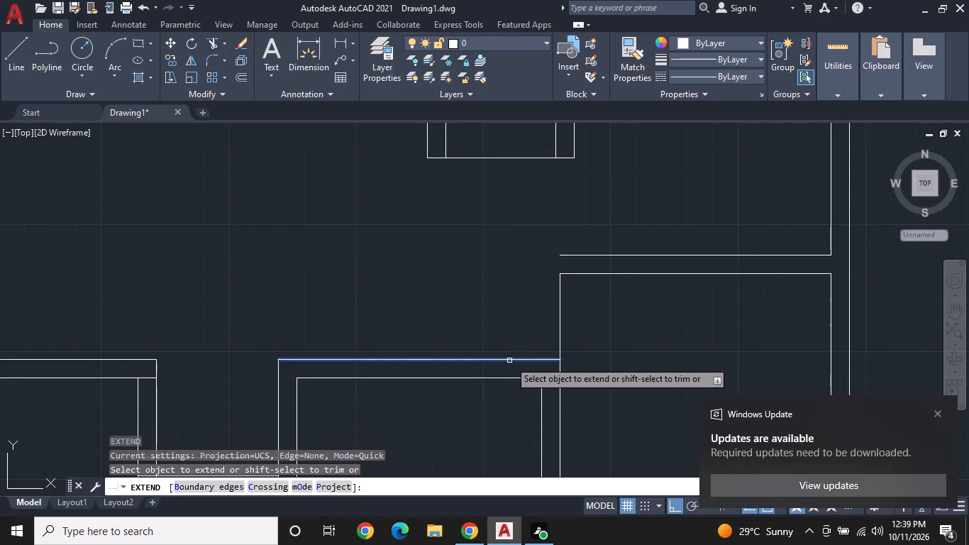
click(509, 360)
middle_drag(509, 330, 515, 300)
middle_drag(516, 297, 517, 289)
scroll(519, 285, up, 1)
scroll(523, 293, down, 1)
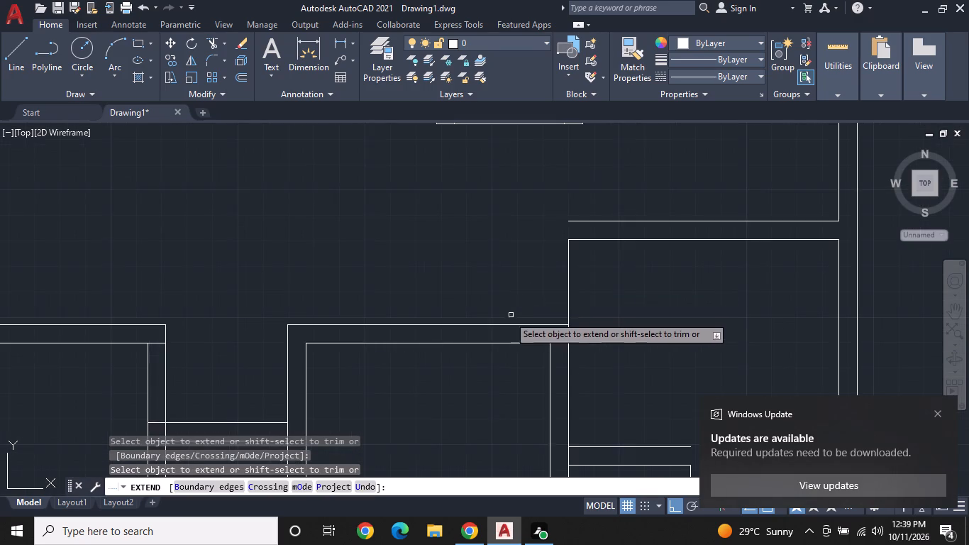
middle_drag(502, 321, 521, 219)
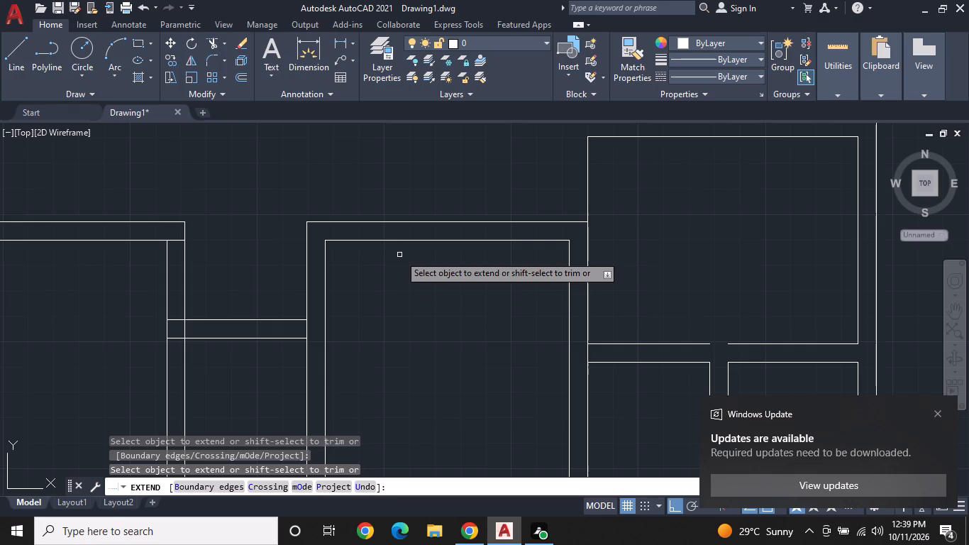
middle_drag(409, 283, 497, 217)
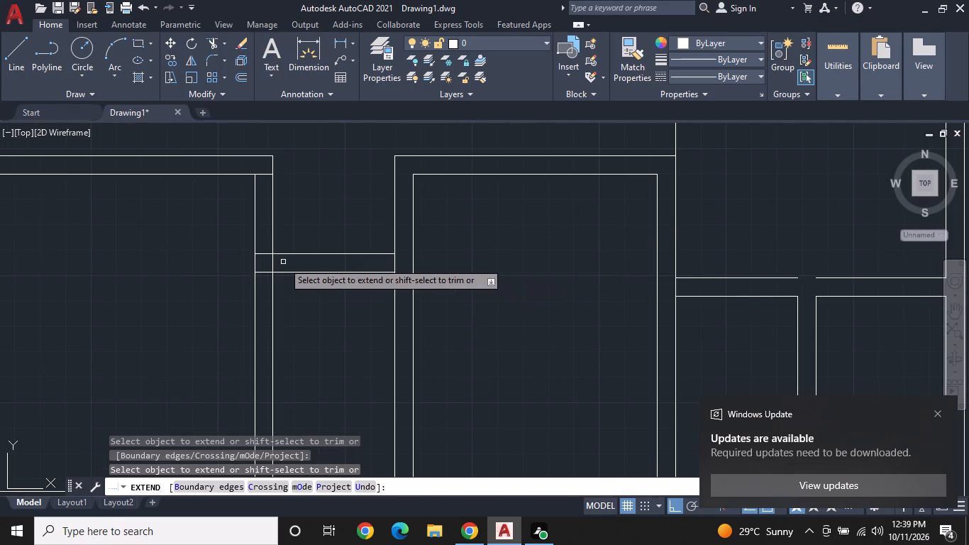
key(Escape)
Draw a 3' line down the lower-left room's passage-side wall line from the top wall's lower line, ending in a short horizontal tick into the passage.
scroll(296, 266, down, 1)
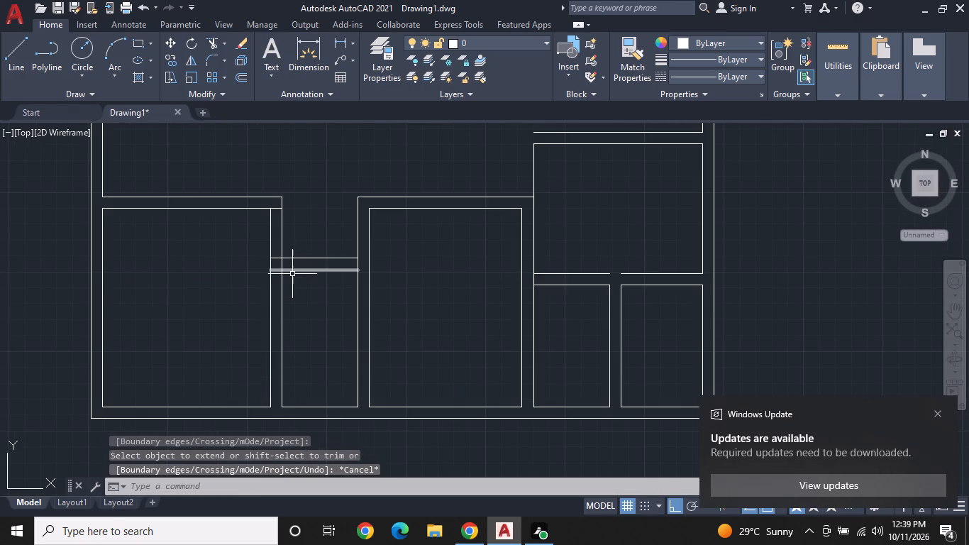
middle_drag(319, 309, 339, 342)
scroll(319, 275, up, 2)
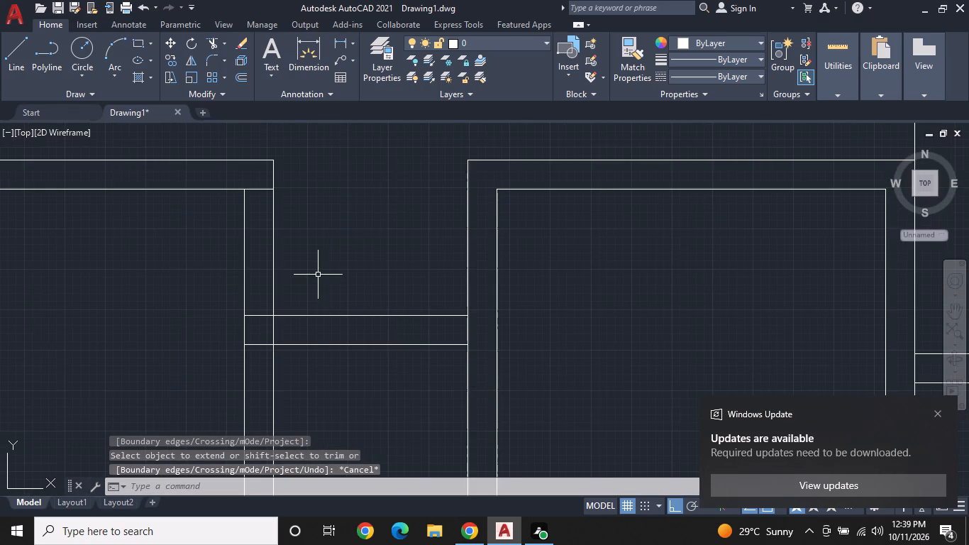
middle_drag(318, 275, 376, 331)
text(L)
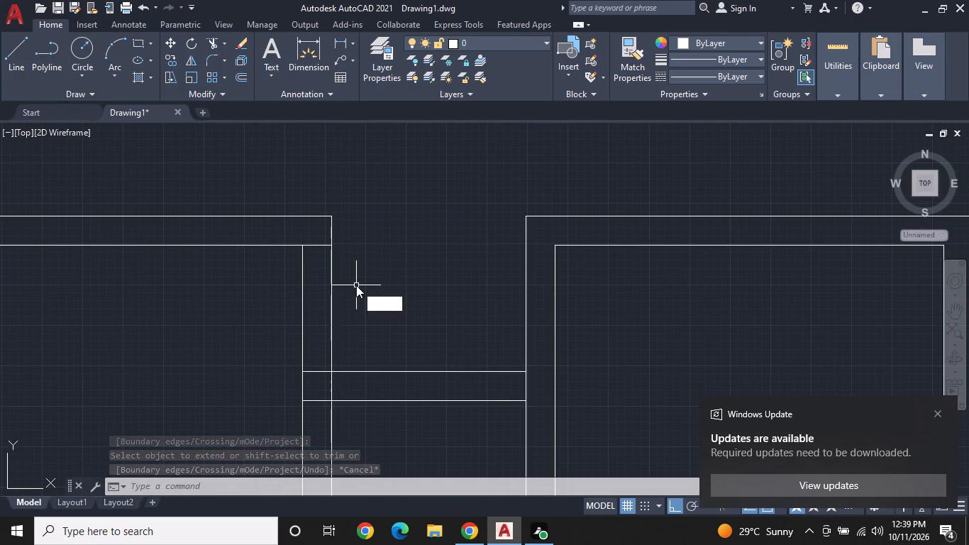
key(space)
click(332, 244)
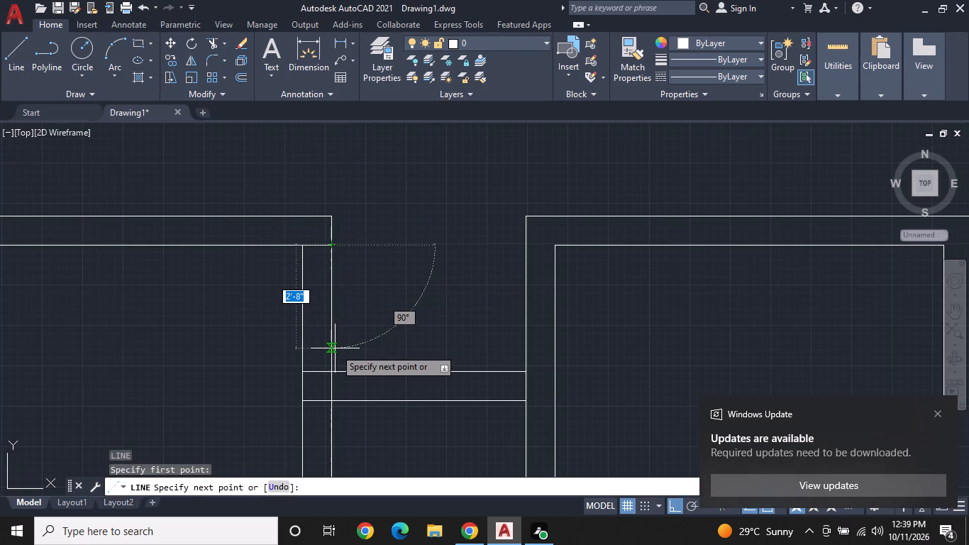
text(3')
key(Return)
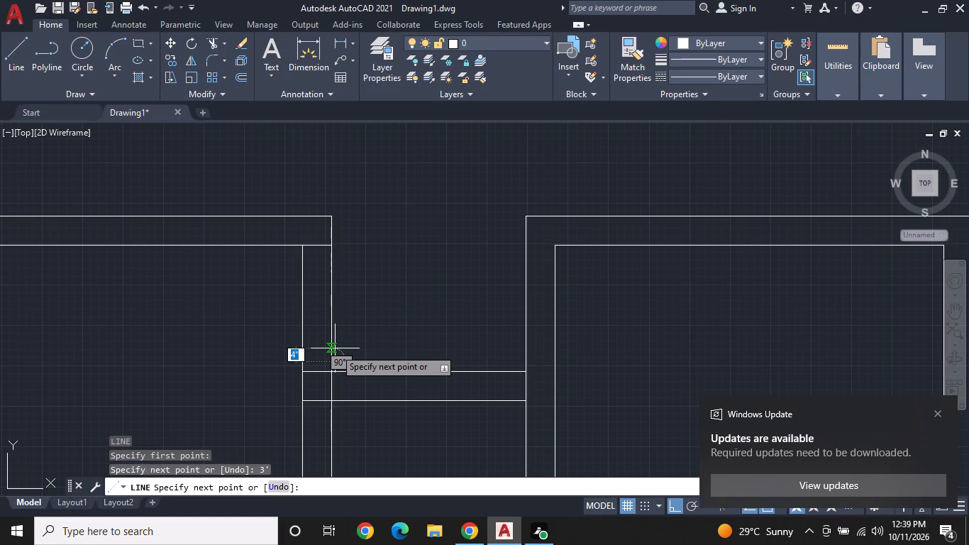
scroll(401, 348, up, 1)
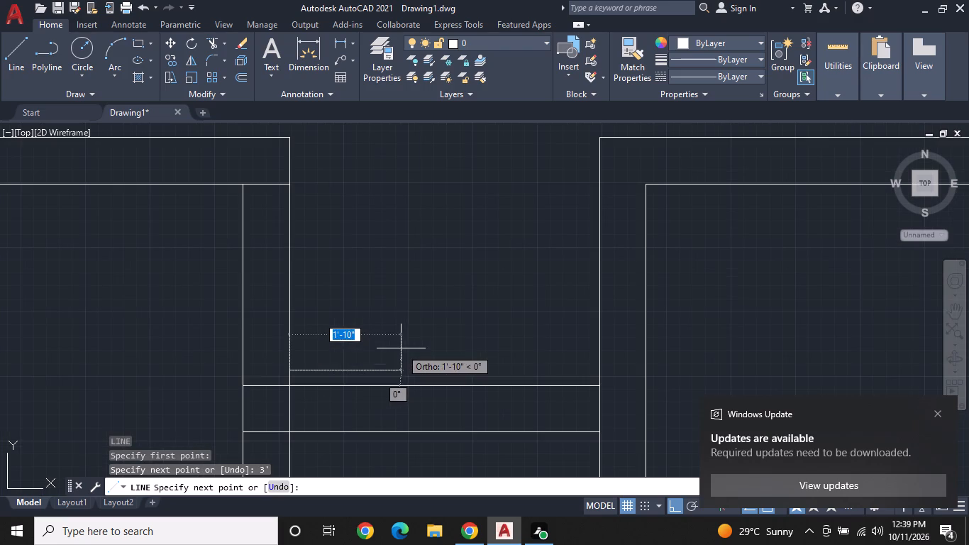
click(314, 368)
key(space)
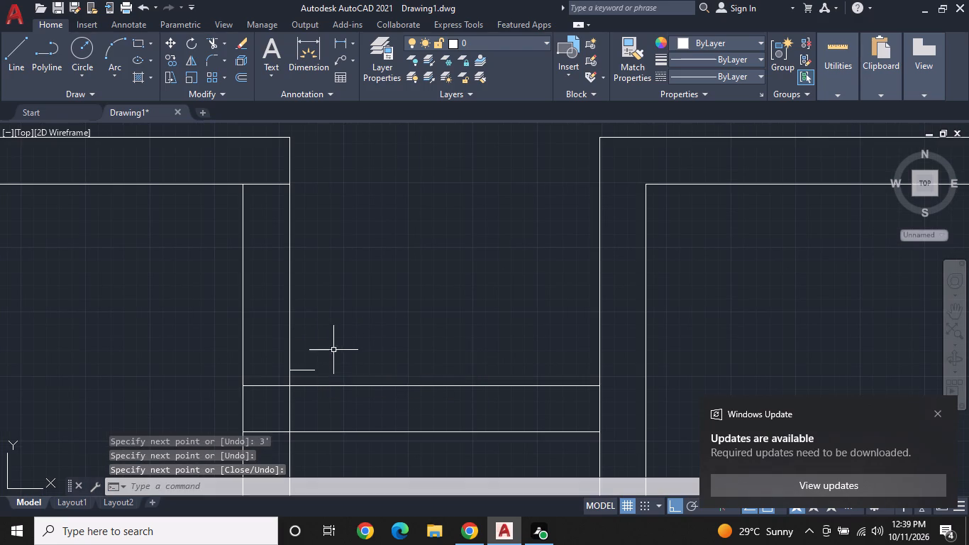
Draw a 3' line from the same corner along the top wall's lower line into the lower-left room, ending in a short upward tick.
key(space)
click(287, 181)
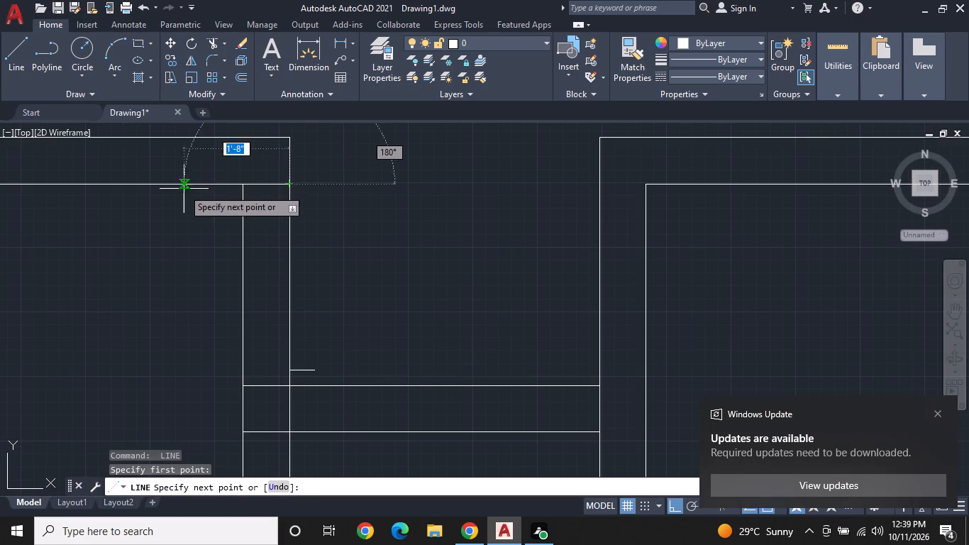
text(3')
key(Return)
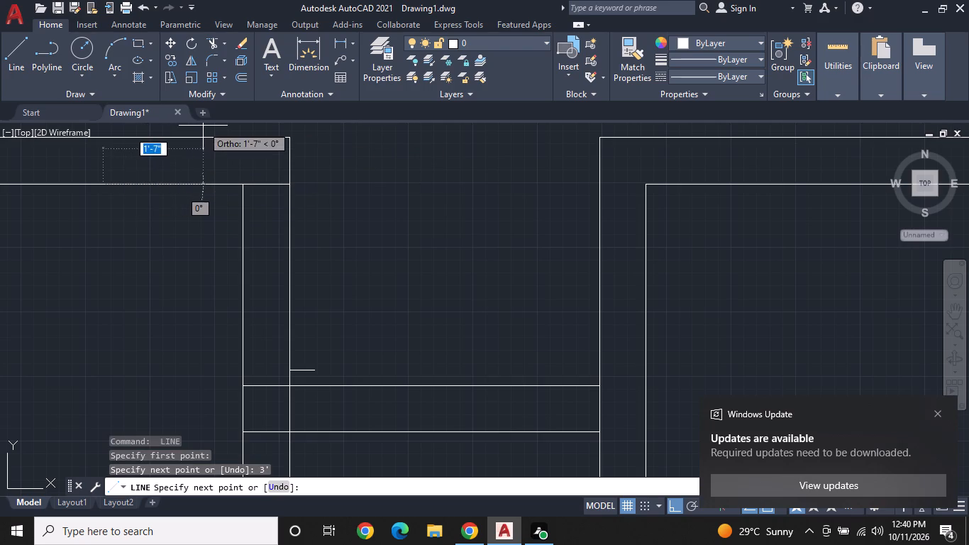
middle_drag(230, 194, 402, 292)
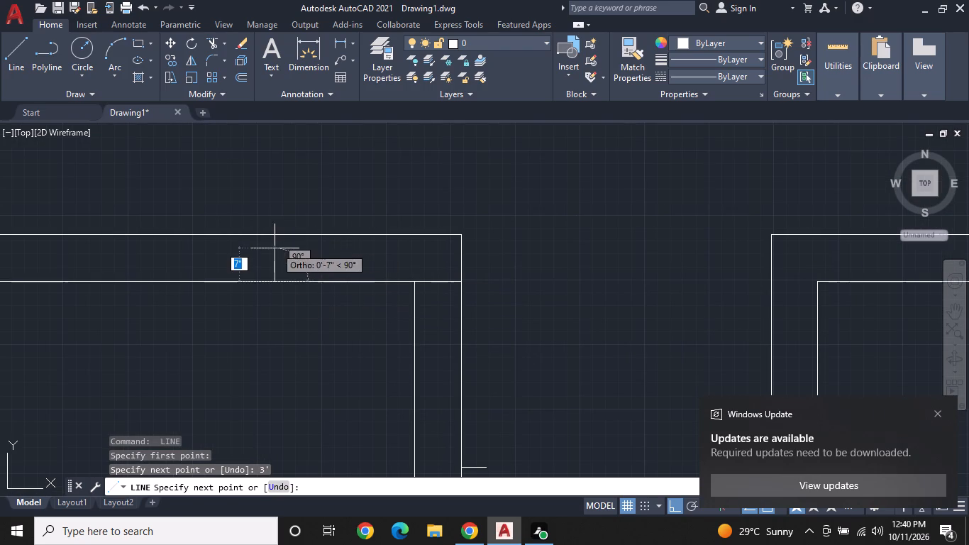
click(275, 268)
key(space)
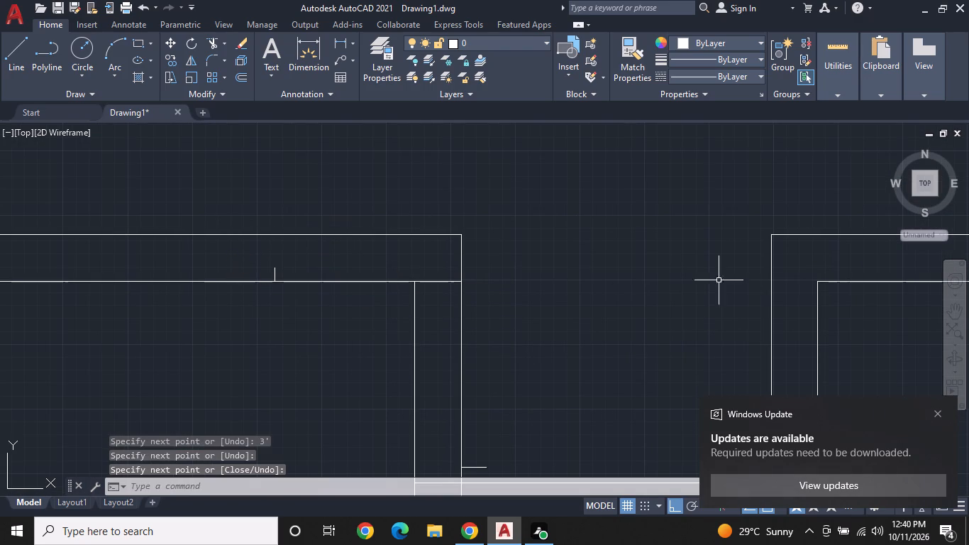
Draw a door-swing arc with Start, End, Direction from the top wall's 3' mark to the passage-side 3' mark, starting tangent straight down.
click(119, 72)
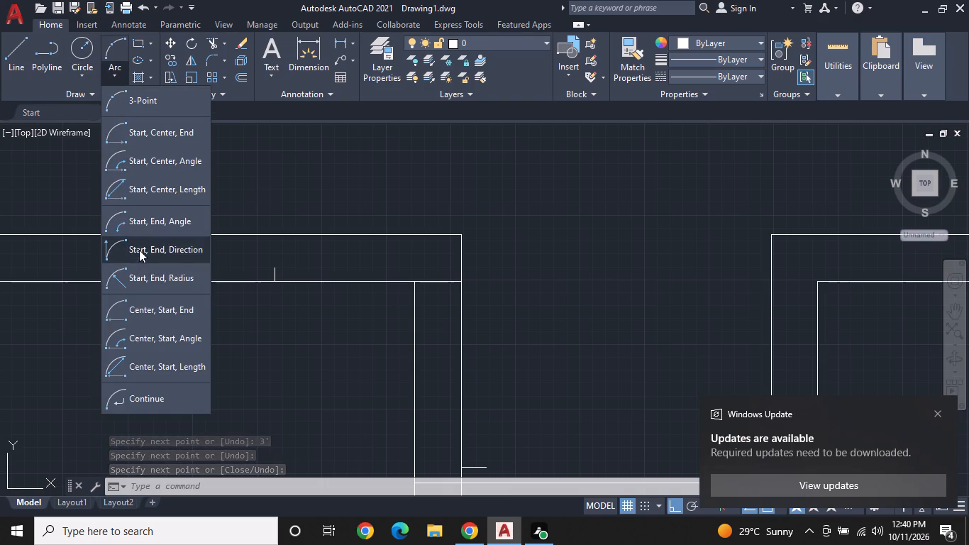
click(139, 250)
click(274, 285)
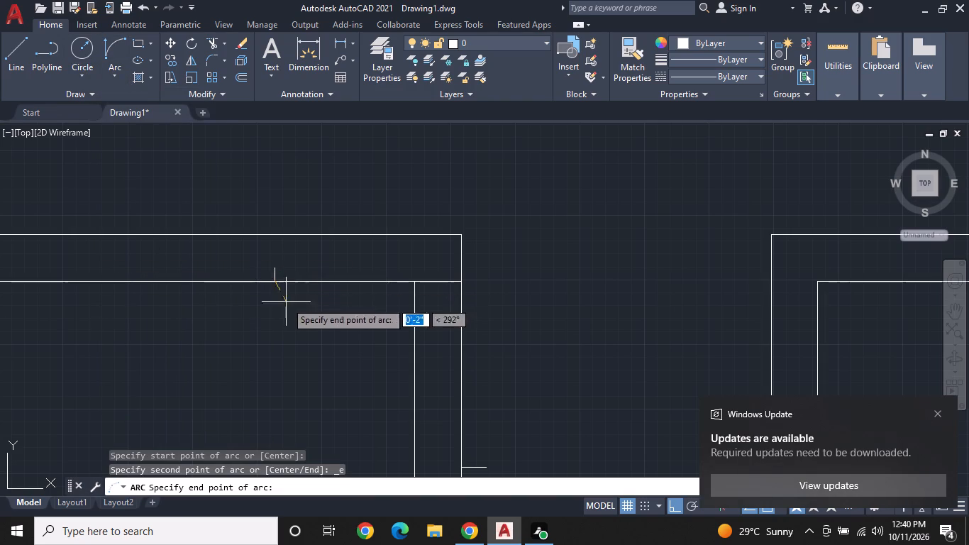
scroll(384, 392, up, 1)
middle_drag(384, 392, 298, 296)
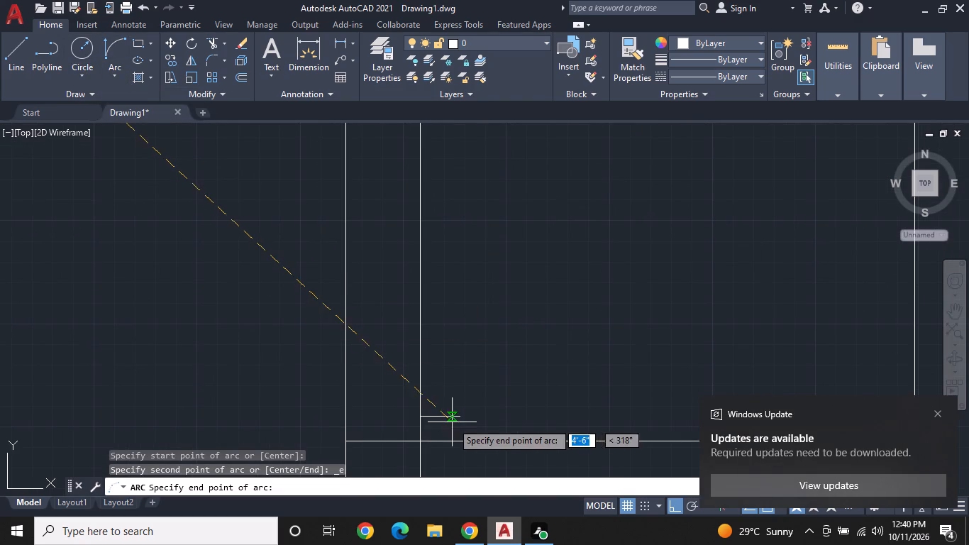
click(423, 418)
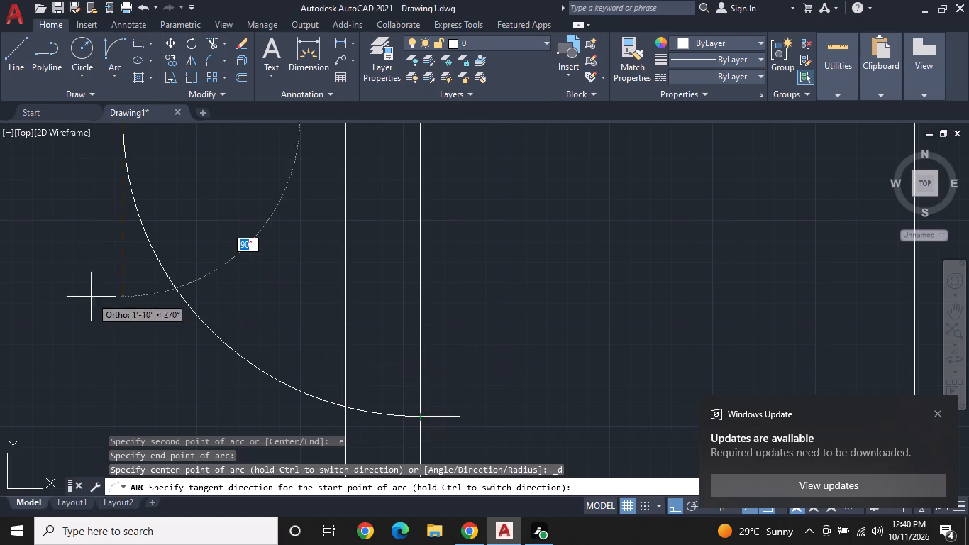
click(41, 304)
scroll(160, 299, down, 1)
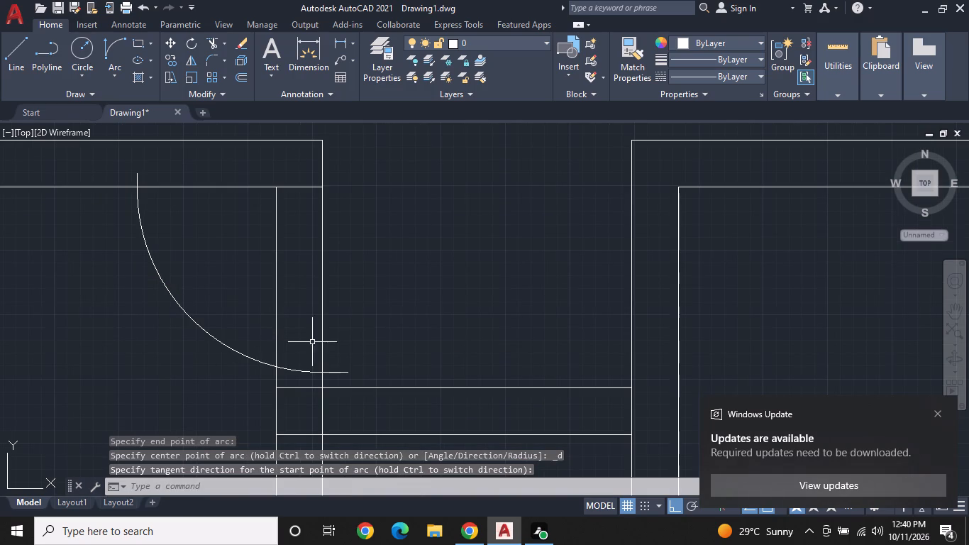
Erase the two short marker ticks at the ends of the door-swing arc.
click(340, 371)
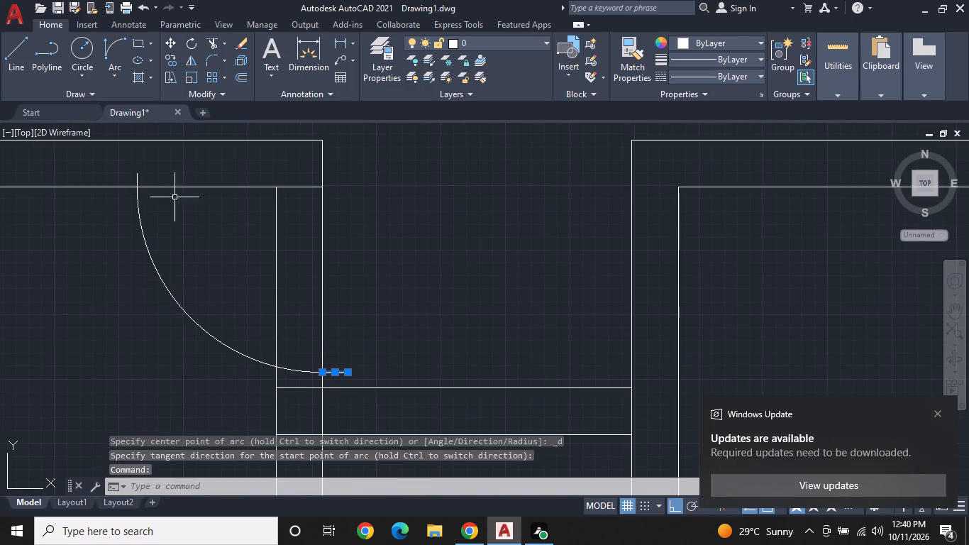
click(140, 182)
click(103, 172)
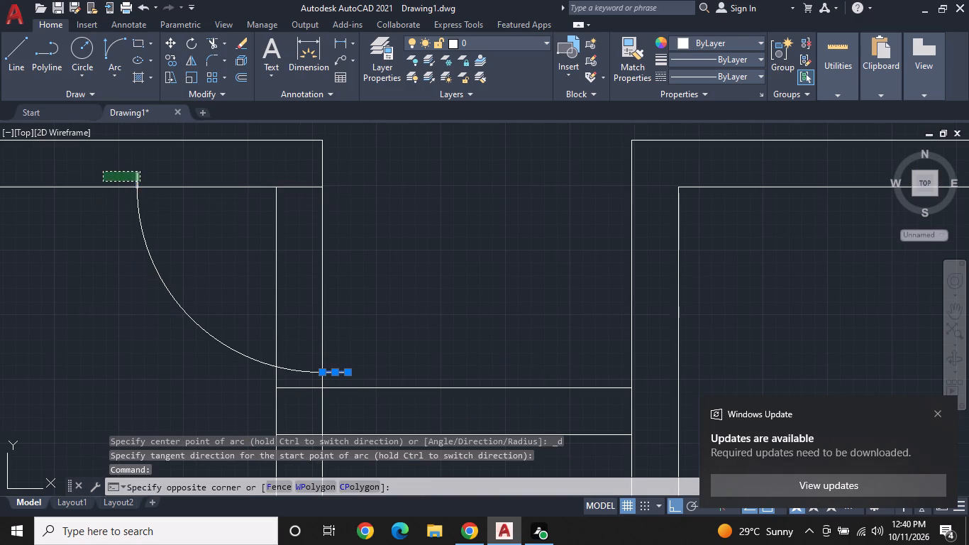
right_click(128, 176)
click(217, 264)
scroll(238, 253, down, 2)
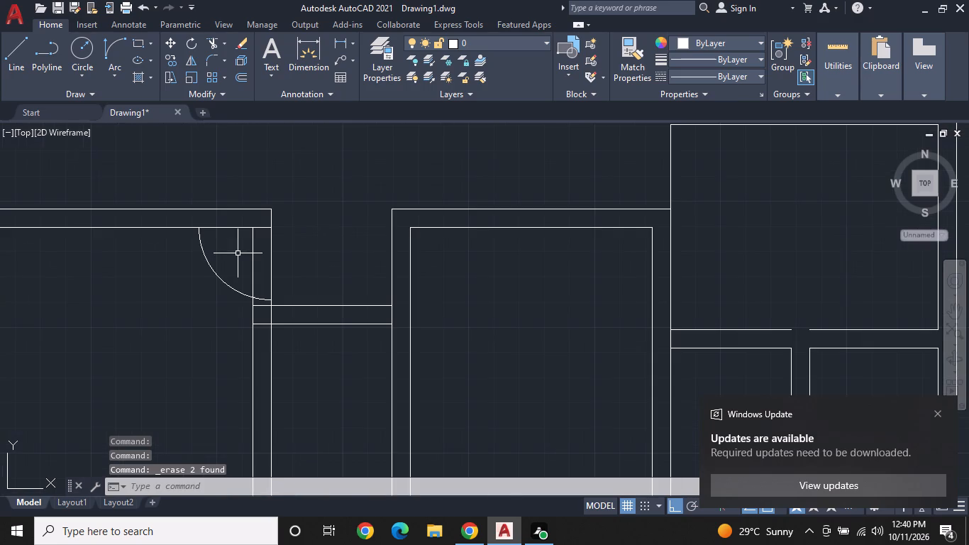
Offset the 3' door line under the lower-left room's top wall by 1" downward to form the door leaf.
middle_drag(258, 299, 267, 325)
middle_click(267, 327)
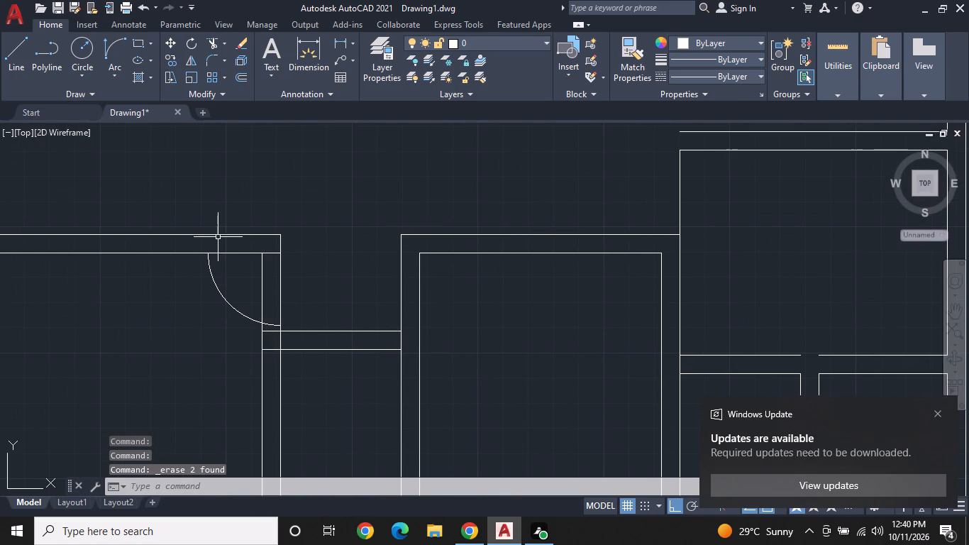
scroll(218, 236, up, 2)
click(242, 74)
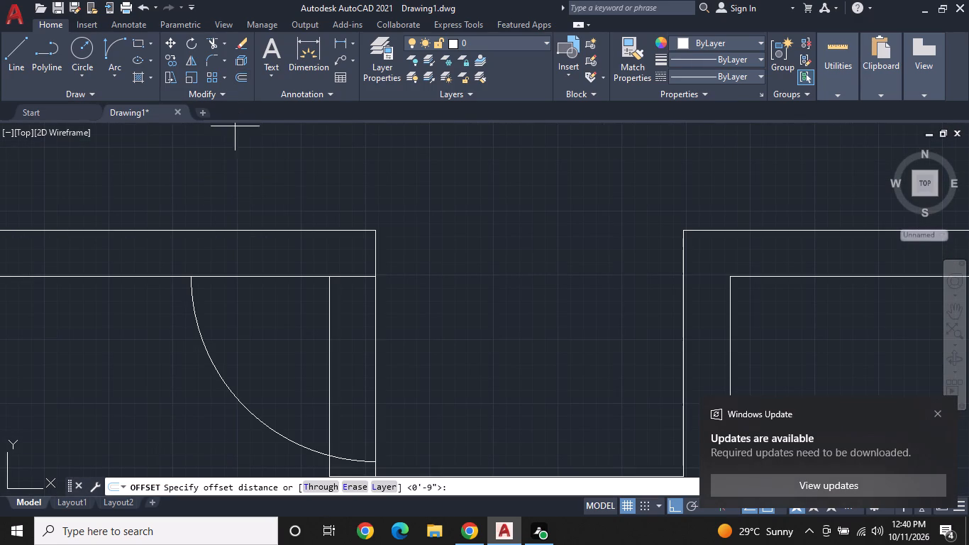
text(1")
key(Return)
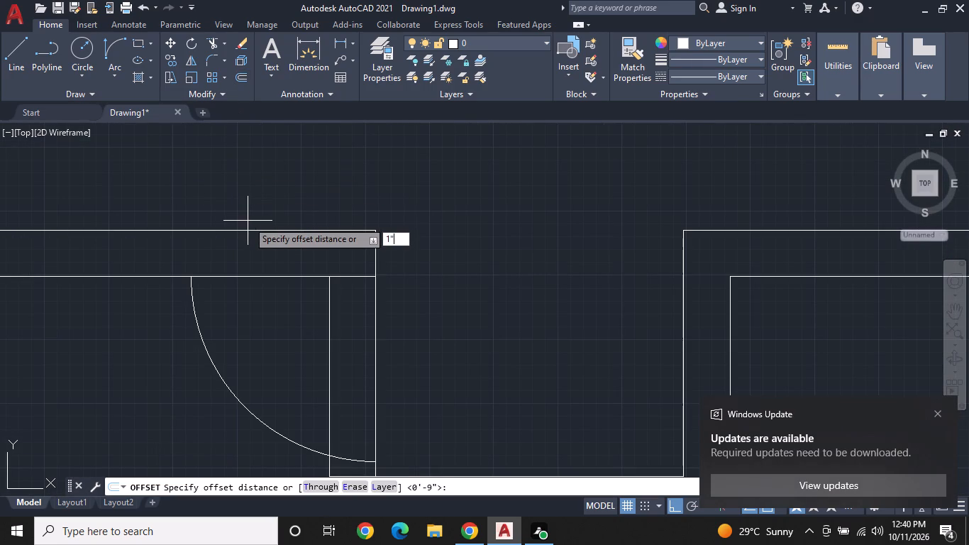
click(258, 278)
click(259, 339)
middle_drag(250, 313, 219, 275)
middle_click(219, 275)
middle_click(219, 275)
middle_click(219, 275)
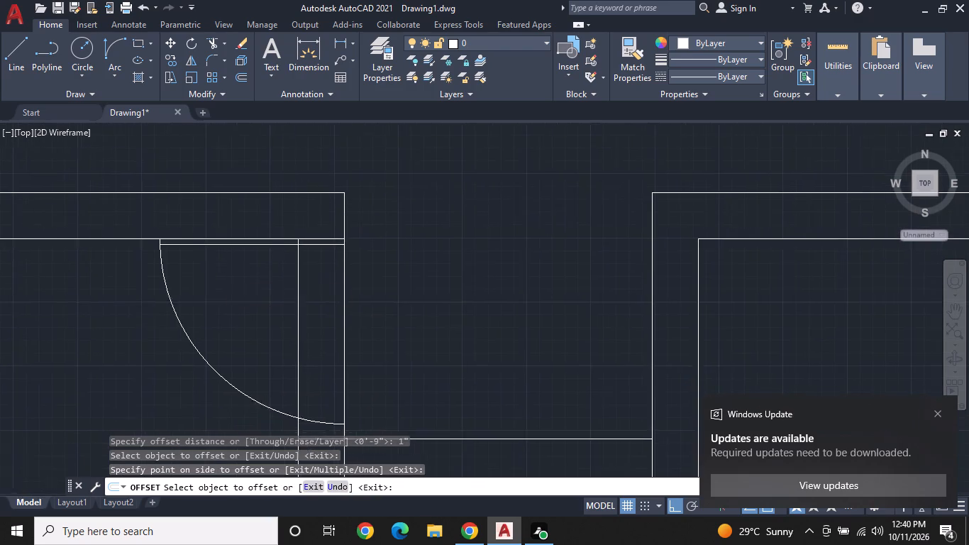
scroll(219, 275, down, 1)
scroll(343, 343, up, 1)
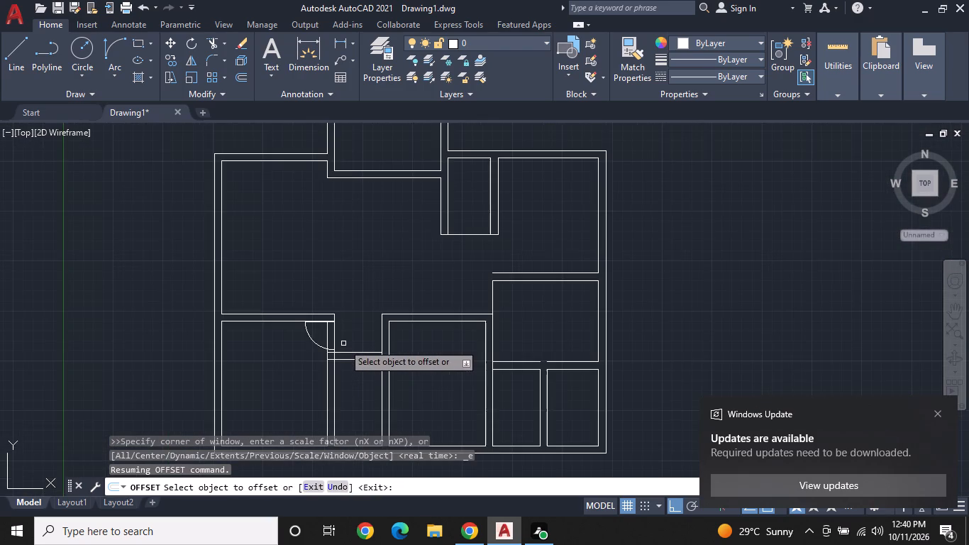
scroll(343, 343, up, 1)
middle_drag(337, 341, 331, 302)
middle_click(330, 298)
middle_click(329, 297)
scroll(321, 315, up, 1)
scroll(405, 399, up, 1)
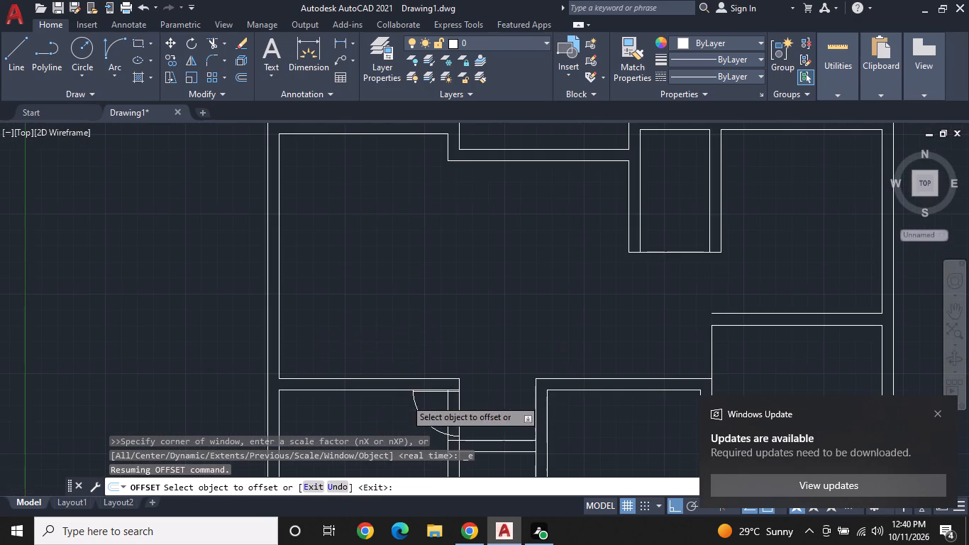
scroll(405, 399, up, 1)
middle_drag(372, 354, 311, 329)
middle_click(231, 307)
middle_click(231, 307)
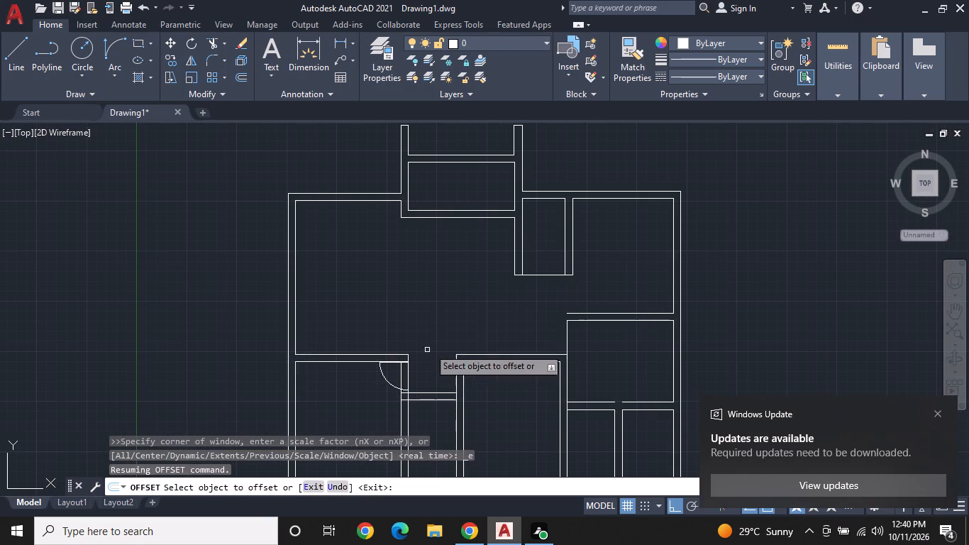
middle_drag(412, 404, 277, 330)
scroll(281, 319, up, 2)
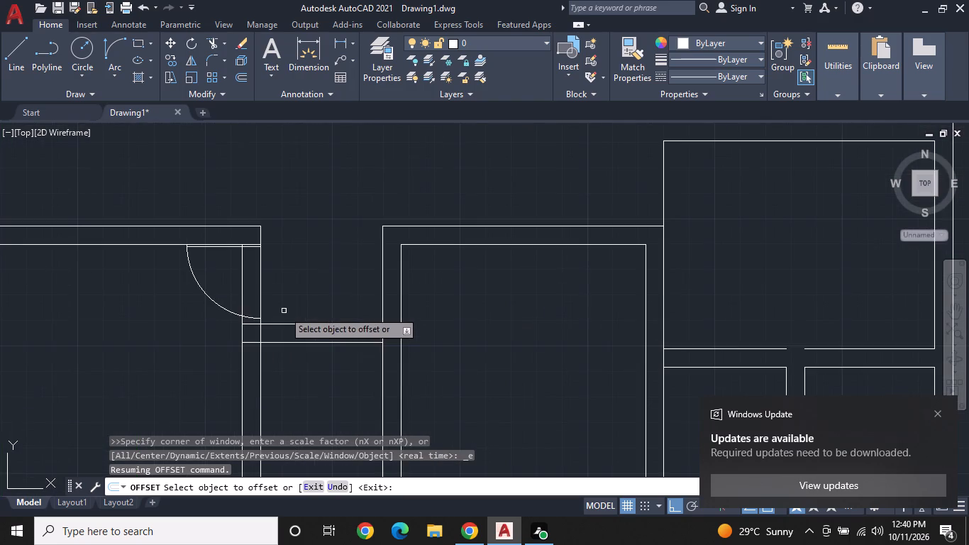
Trim both lines of the passage-side wall between the door leaf and the swing arc to open the doorway.
scroll(228, 292, up, 2)
middle_drag(243, 321, 290, 397)
key(Escape)
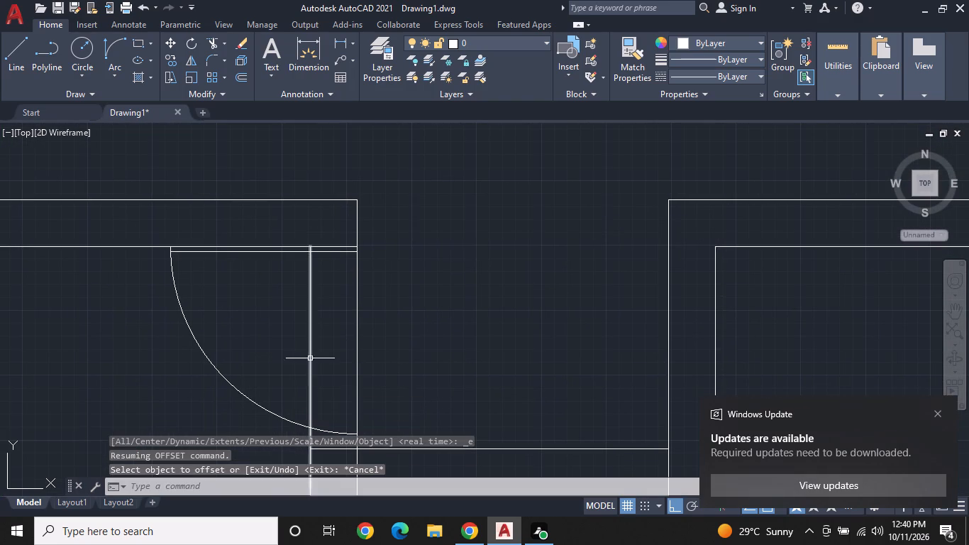
click(214, 40)
click(387, 373)
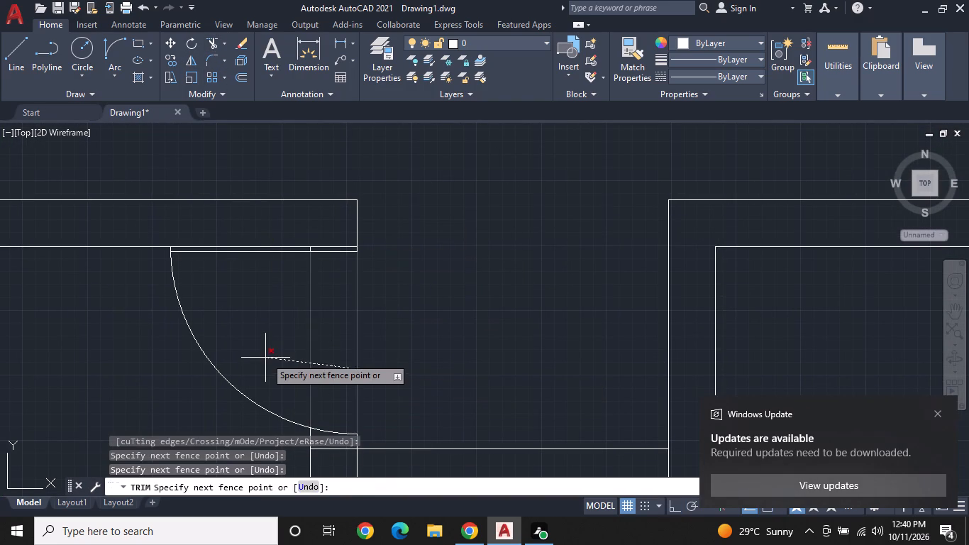
click(265, 357)
key(Escape)
Load the ACAD_ISO02W100 ISO dash linetype and make it the current linetype.
scroll(340, 341, down, 1)
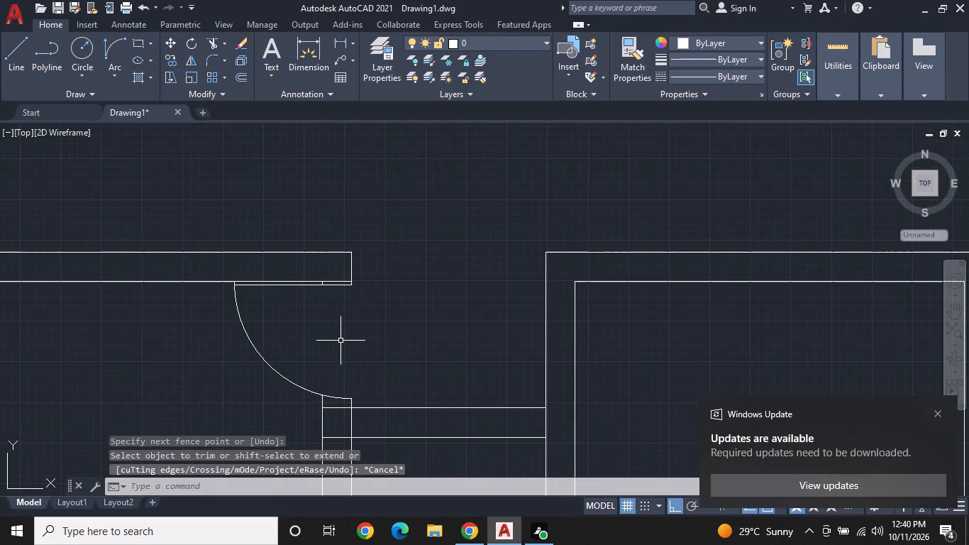
middle_drag(333, 351, 171, 363)
middle_click(170, 363)
scroll(187, 330, down, 1)
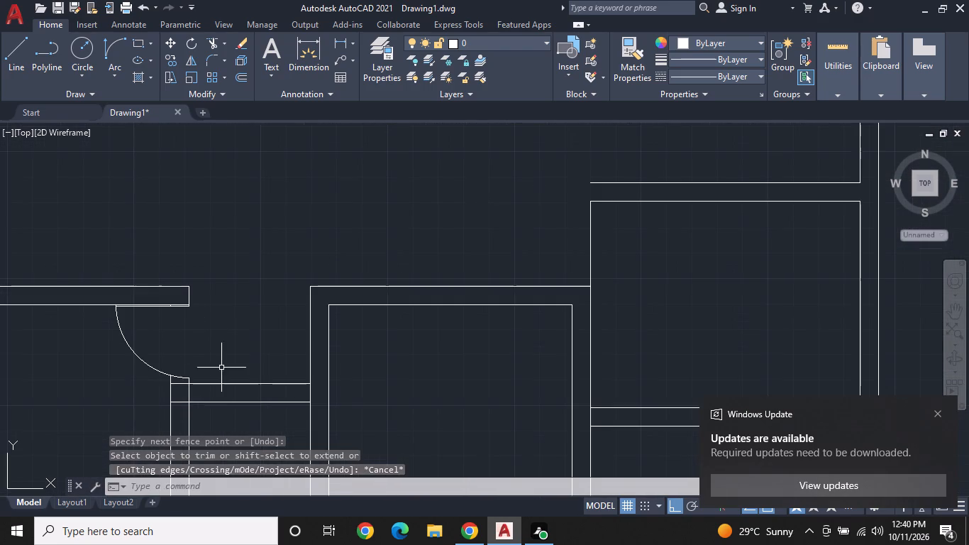
middle_drag(228, 382, 233, 361)
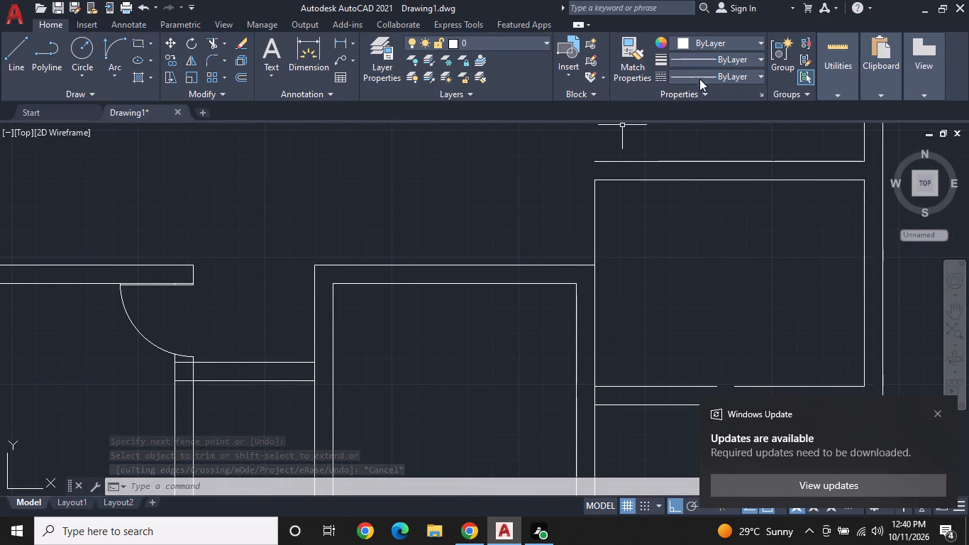
click(710, 72)
click(684, 147)
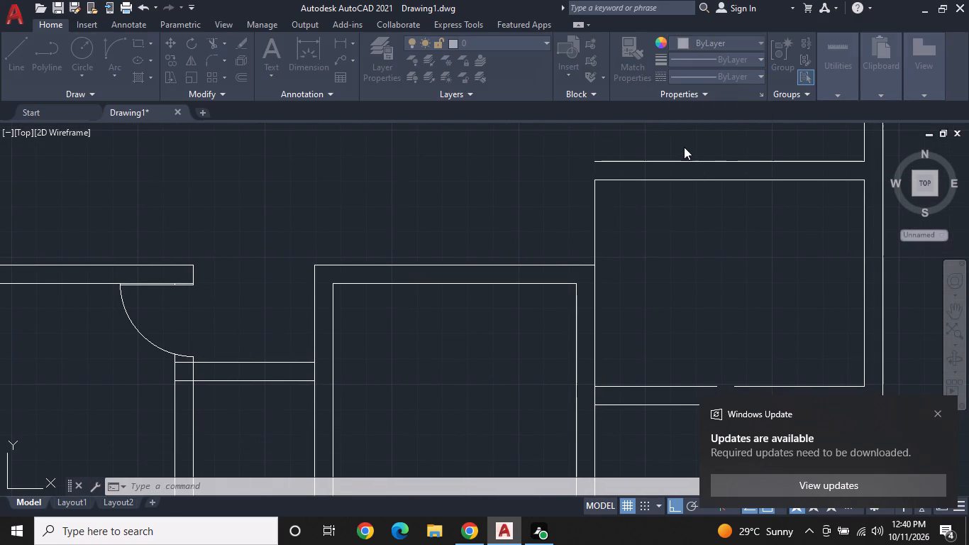
click(605, 140)
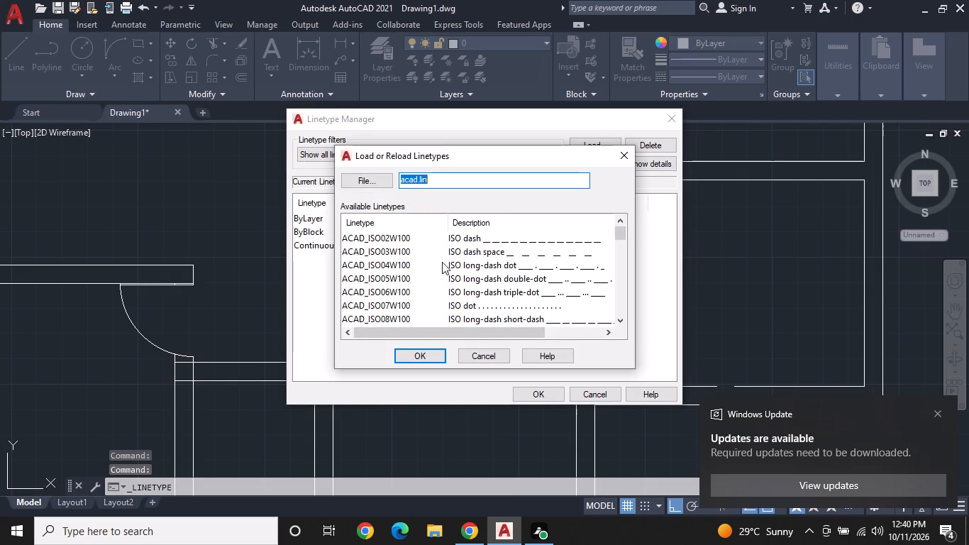
click(456, 240)
click(431, 353)
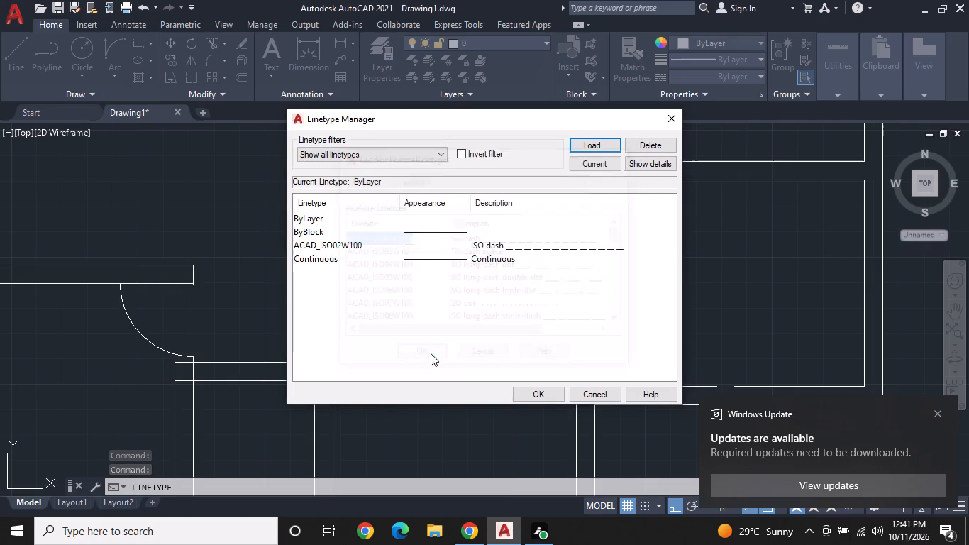
click(501, 247)
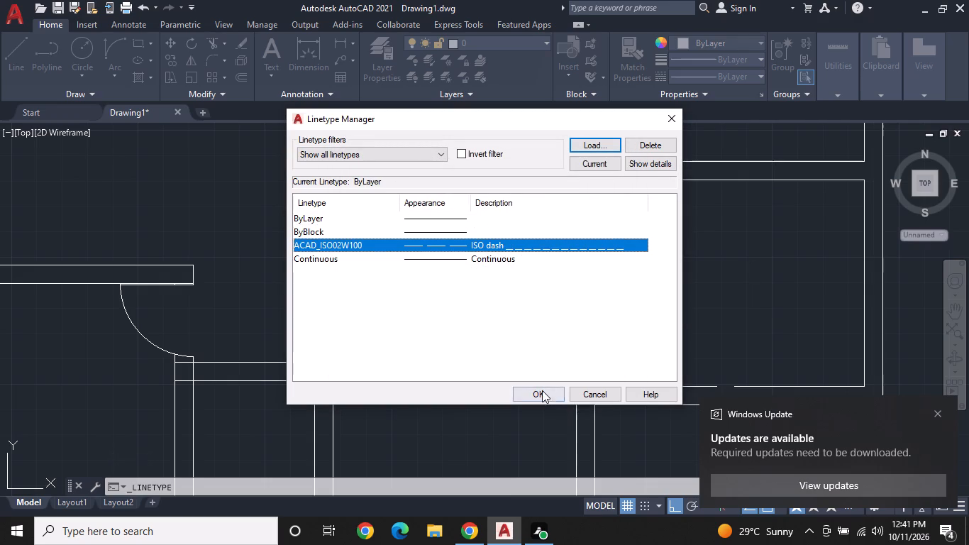
click(542, 390)
click(708, 77)
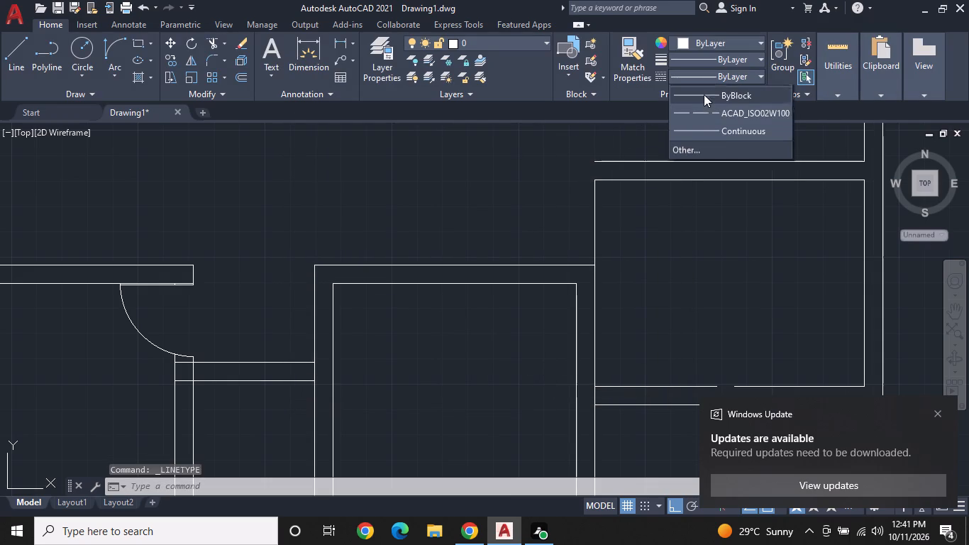
click(701, 131)
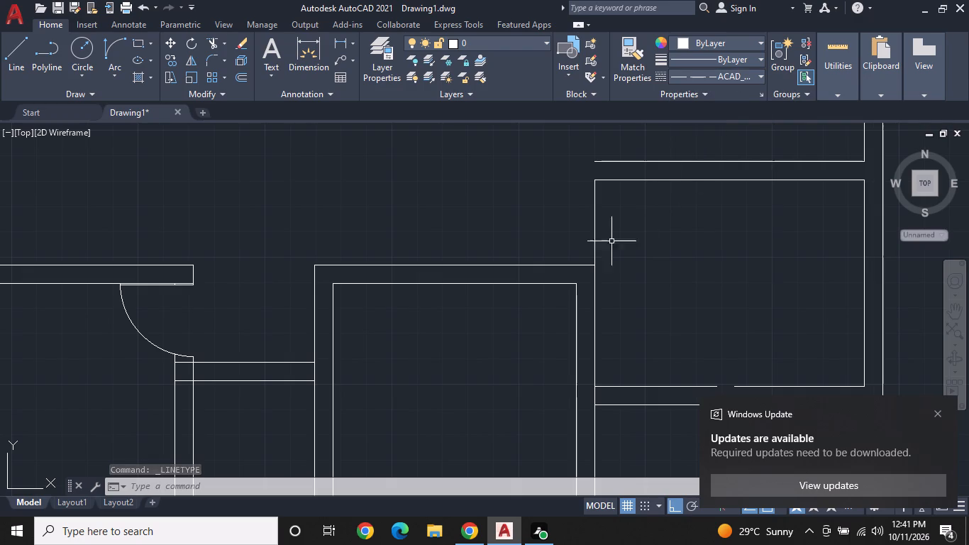
Change the door-swing arc's linetype to ACAD_ISO02W100.
click(129, 324)
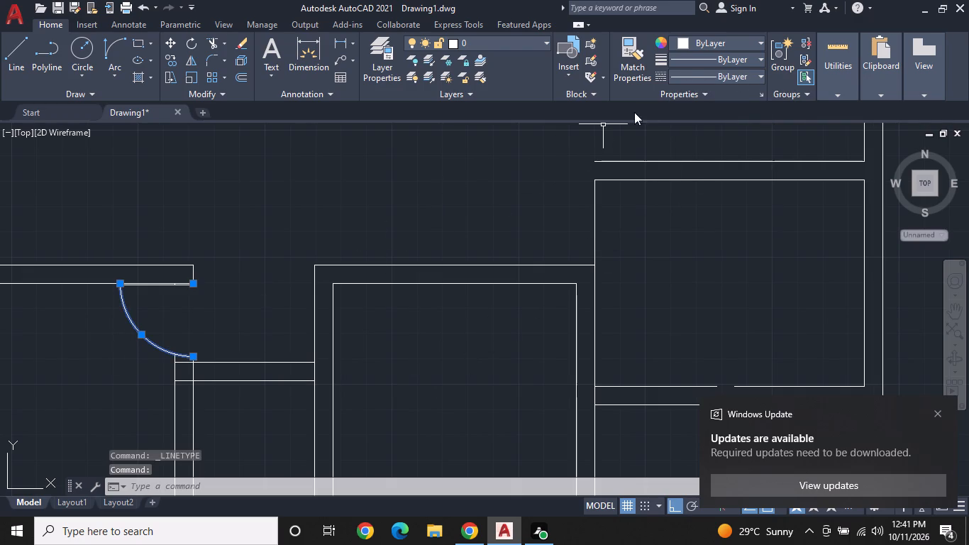
click(689, 73)
click(699, 131)
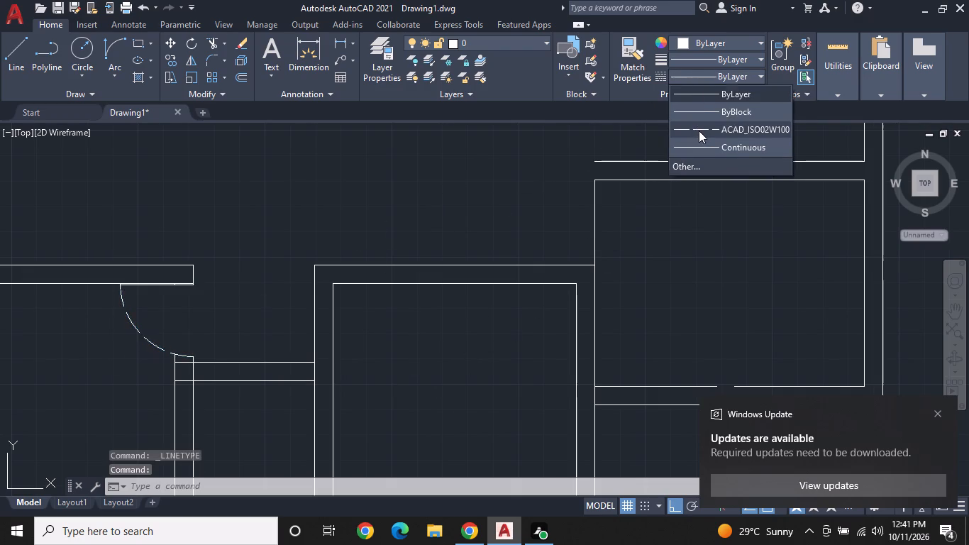
key(Escape)
Draw a dashed vertical line about 14'-4" long from the large room's upper wall jog corner down to the lower-left room's top wall.
scroll(336, 295, down, 2)
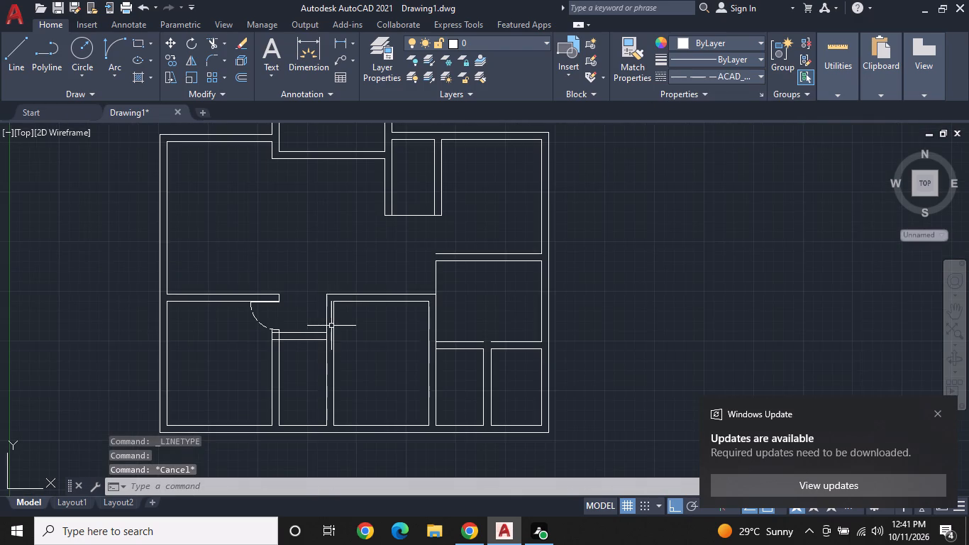
middle_drag(327, 324, 311, 271)
middle_drag(304, 232, 340, 364)
scroll(340, 364, up, 1)
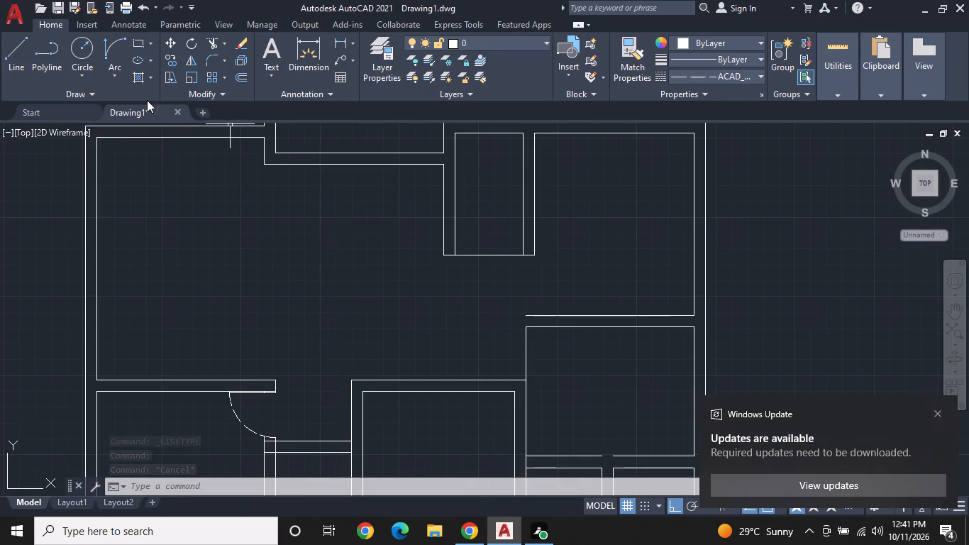
click(8, 53)
scroll(259, 179, up, 2)
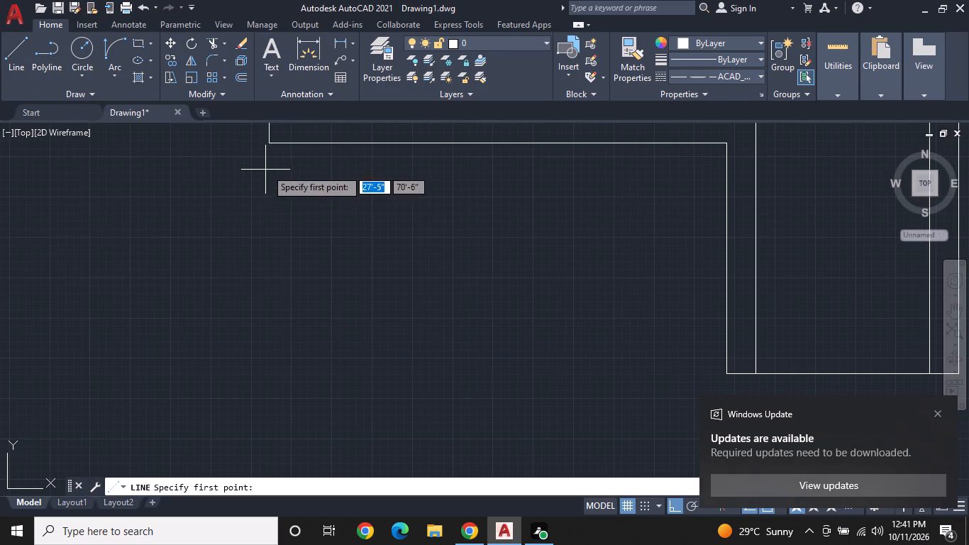
click(271, 141)
middle_drag(268, 326, 264, 284)
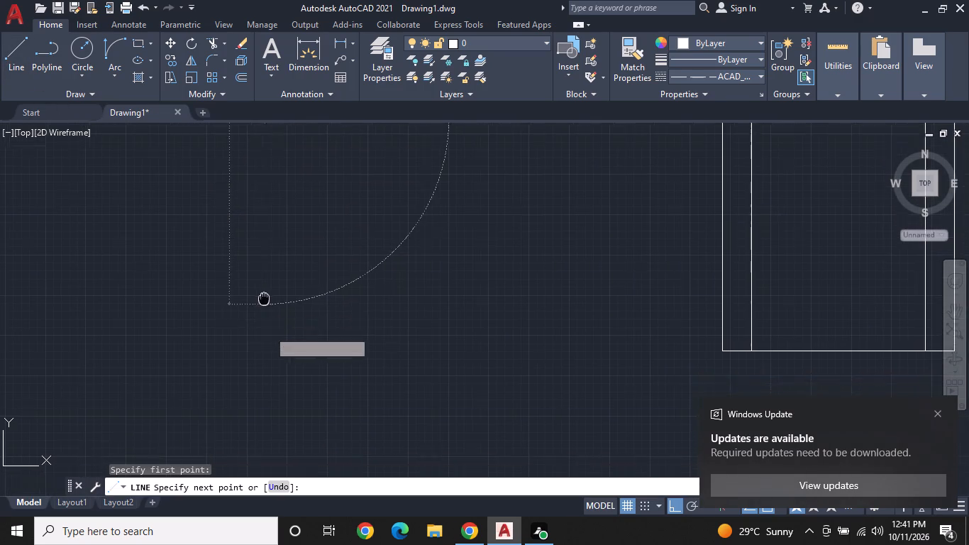
middle_drag(264, 284, 254, 238)
scroll(253, 268, down, 1)
middle_drag(245, 336, 245, 221)
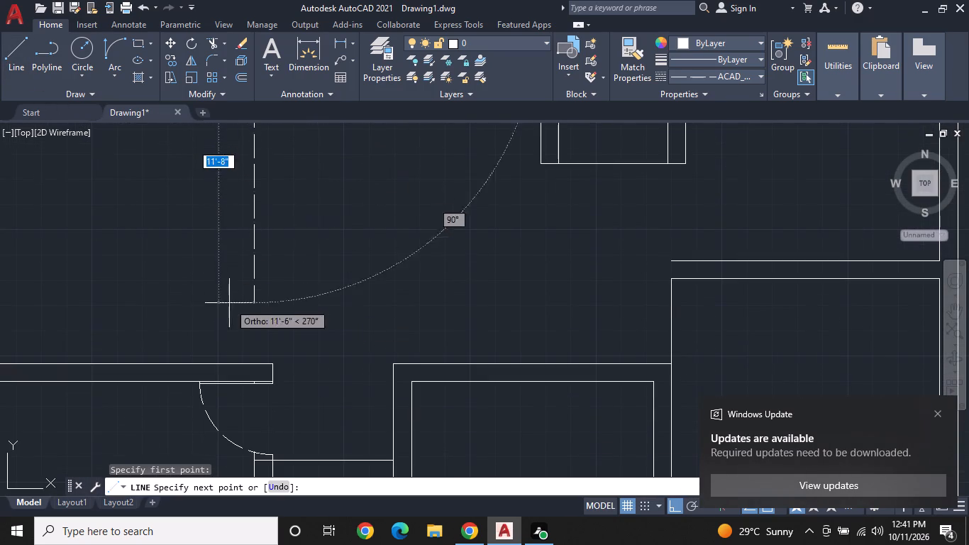
scroll(243, 355, up, 1)
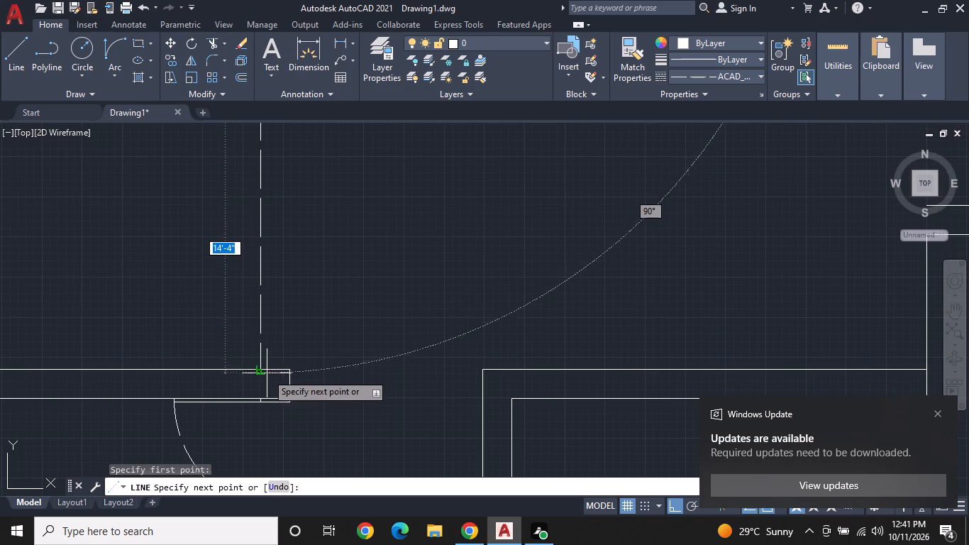
click(263, 370)
key(space)
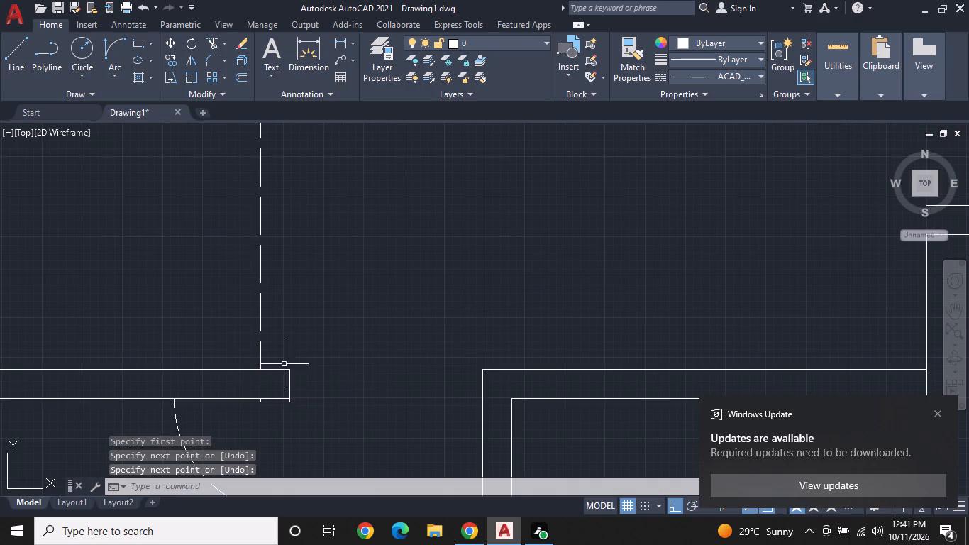
Draw a parallel dashed line from the upper end corner of the lower-left room's top wall straight up to the wall above.
key(space)
click(289, 371)
middle_drag(301, 254, 305, 393)
scroll(301, 259, up, 1)
scroll(292, 299, down, 1)
middle_drag(279, 199, 288, 331)
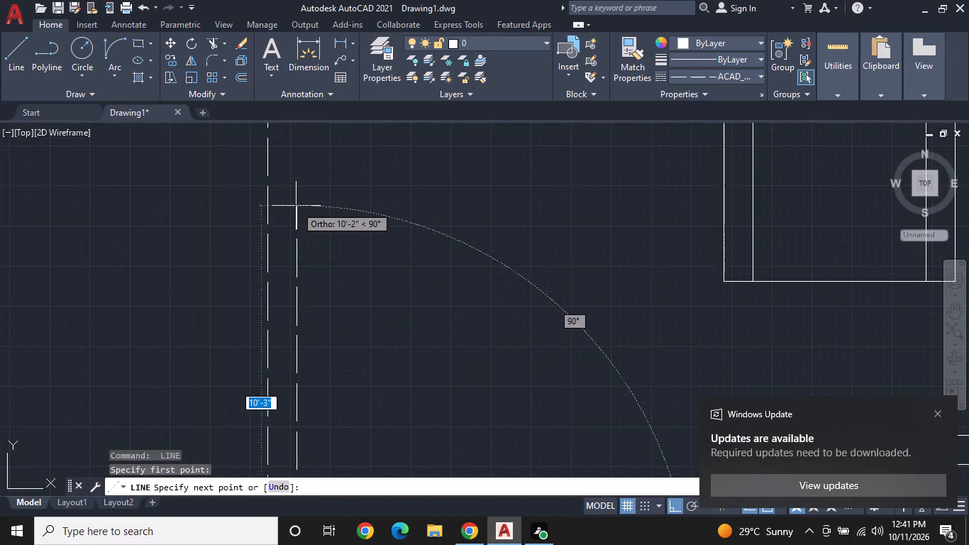
middle_drag(296, 206, 305, 326)
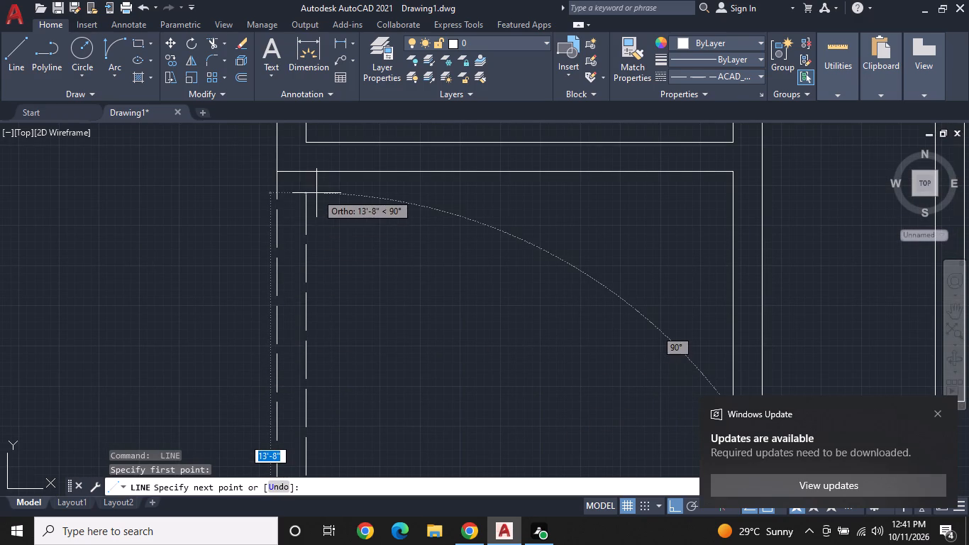
click(307, 172)
key(space)
Draw a 5' dashed horizontal line across the passage from the top wall's upper end corner to the middle room's outer corner.
scroll(335, 212, down, 1)
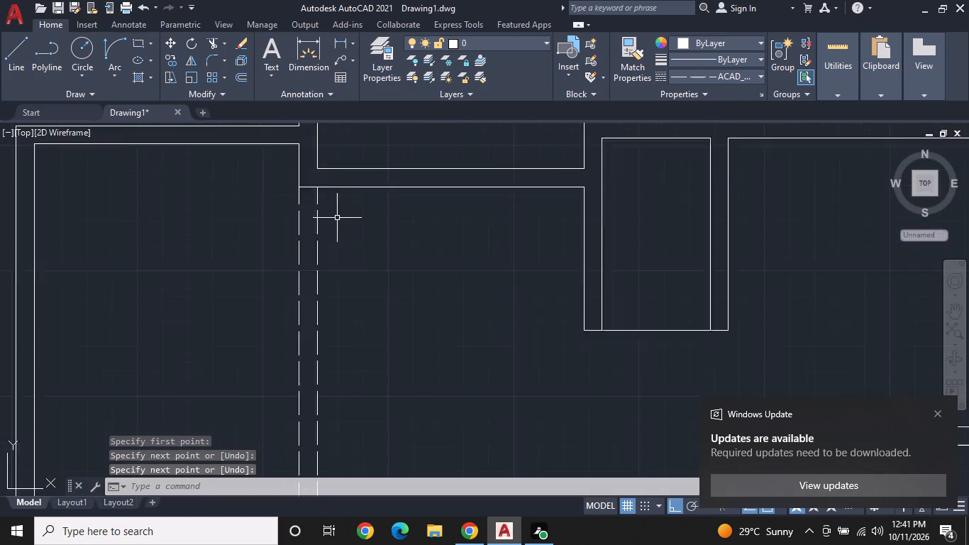
scroll(337, 219, down, 1)
middle_drag(340, 274, 338, 180)
middle_drag(338, 174, 337, 166)
middle_drag(328, 296, 331, 243)
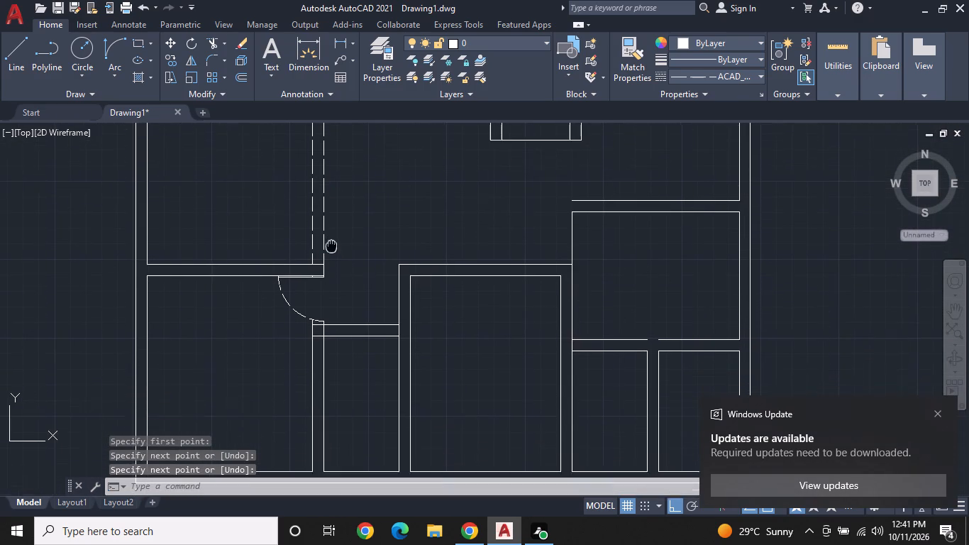
middle_drag(331, 243, 331, 242)
scroll(339, 280, up, 1)
key(space)
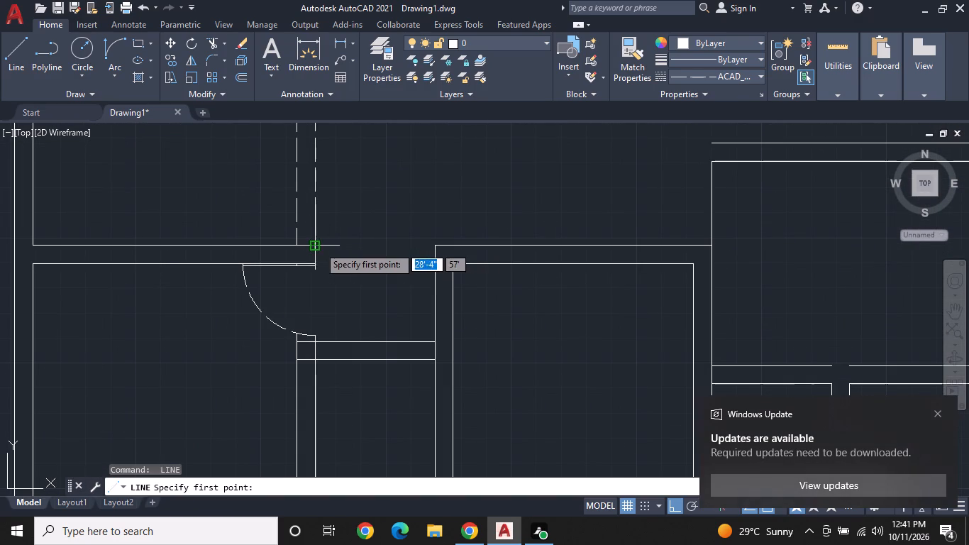
click(319, 246)
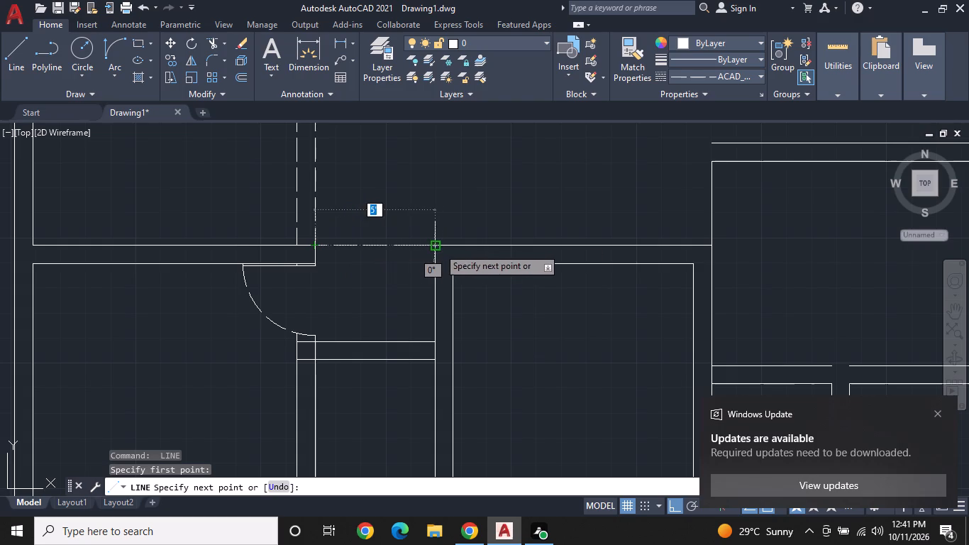
click(434, 246)
key(space)
Draw a parallel dashed horizontal line across the passage, from the lower-left room's top wall inner face to the middle room's outer wall line.
key(space)
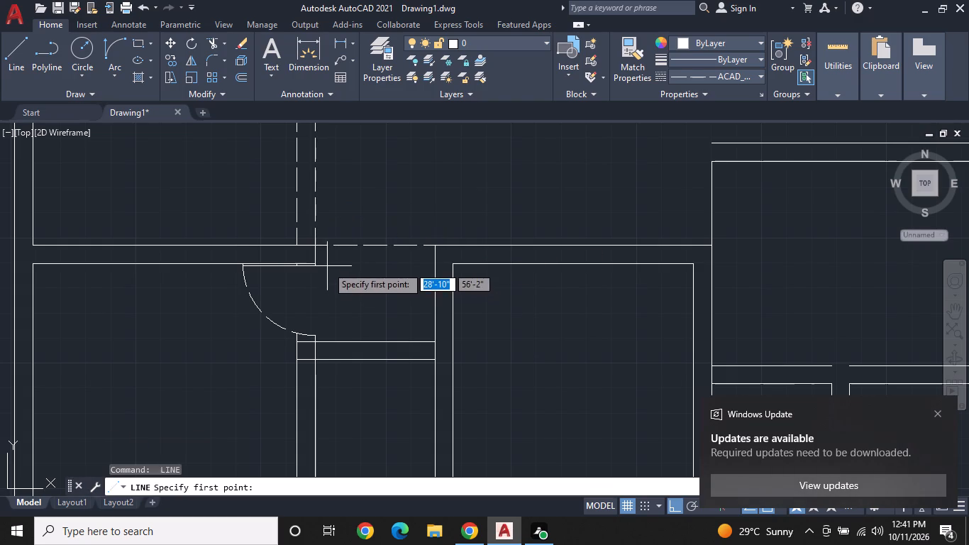
scroll(383, 268, up, 2)
scroll(240, 263, up, 1)
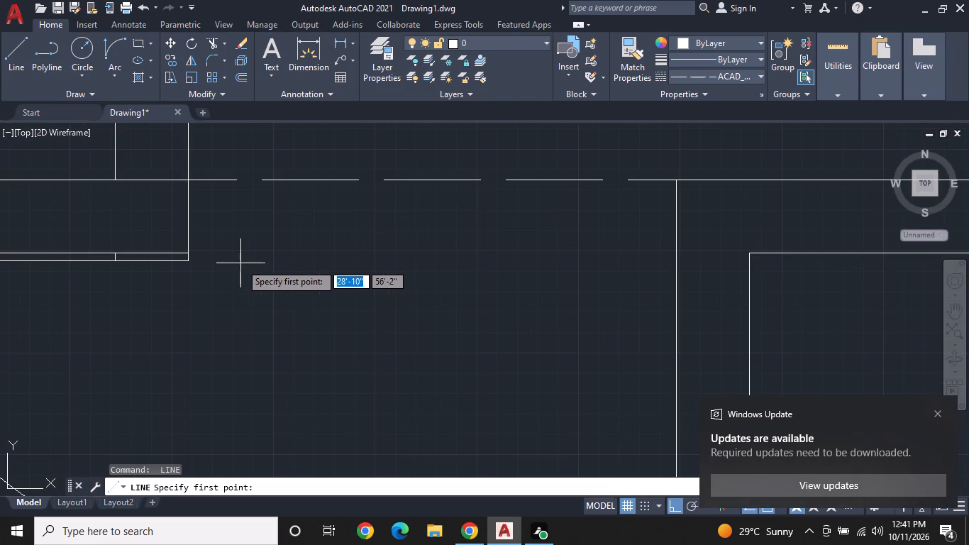
click(184, 249)
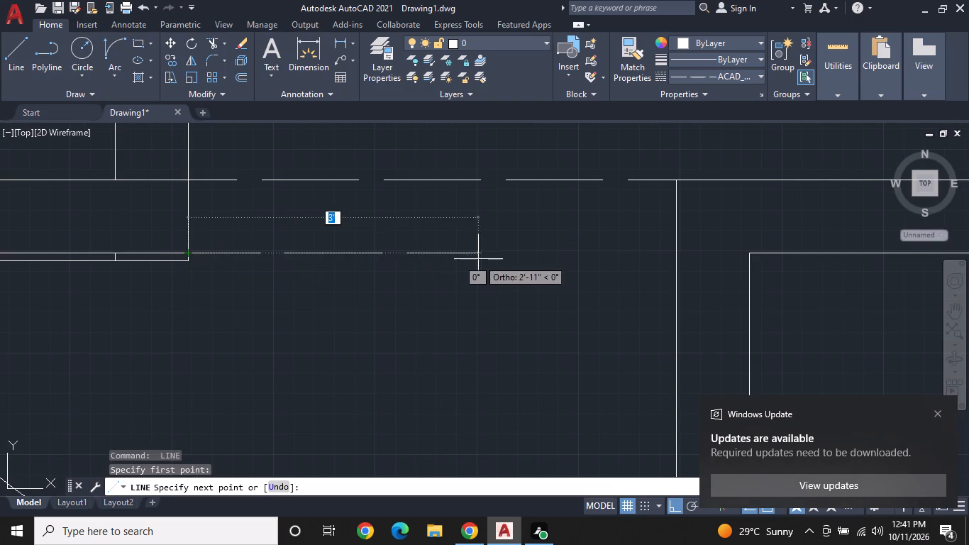
middle_drag(478, 259, 288, 266)
scroll(284, 266, up, 1)
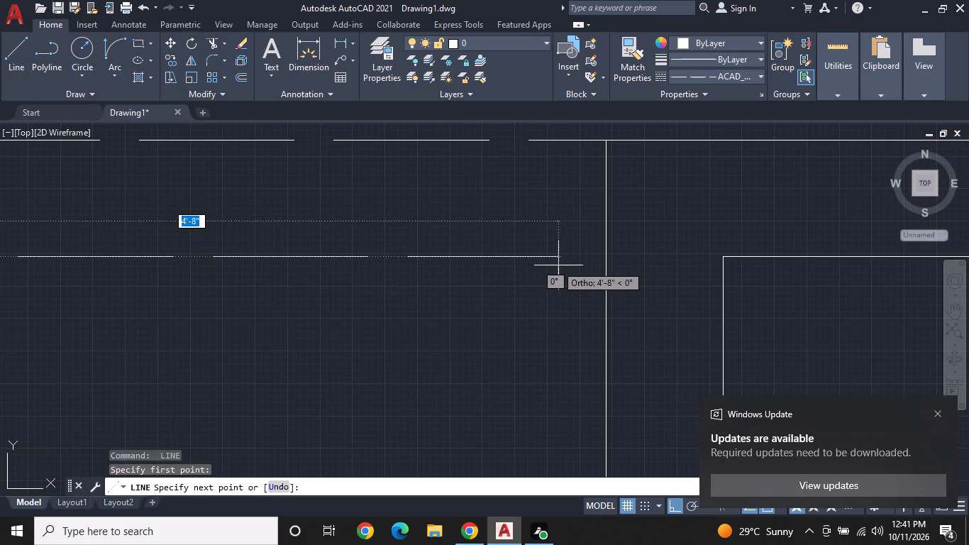
click(606, 260)
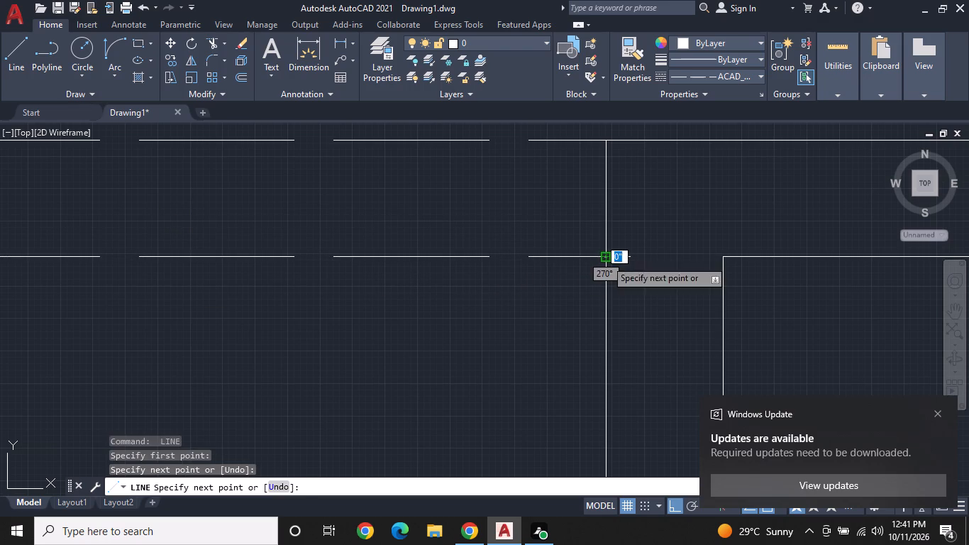
key(space)
Trim the two overlapping wall segments where the narrow room's top wall meets the wall shared with the lower-left room.
scroll(580, 268, down, 2)
middle_drag(467, 288, 324, 308)
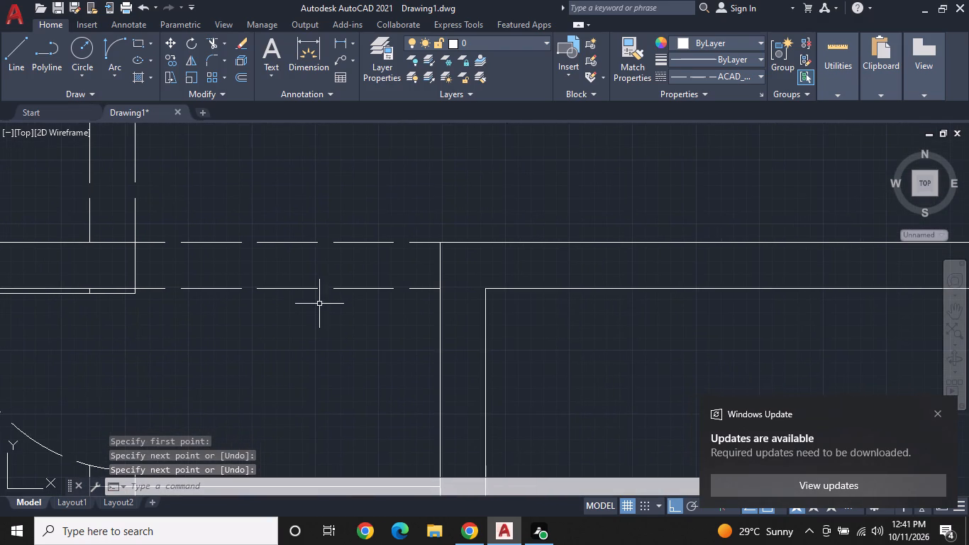
scroll(321, 290, down, 2)
middle_drag(312, 309, 312, 296)
middle_drag(312, 287, 314, 266)
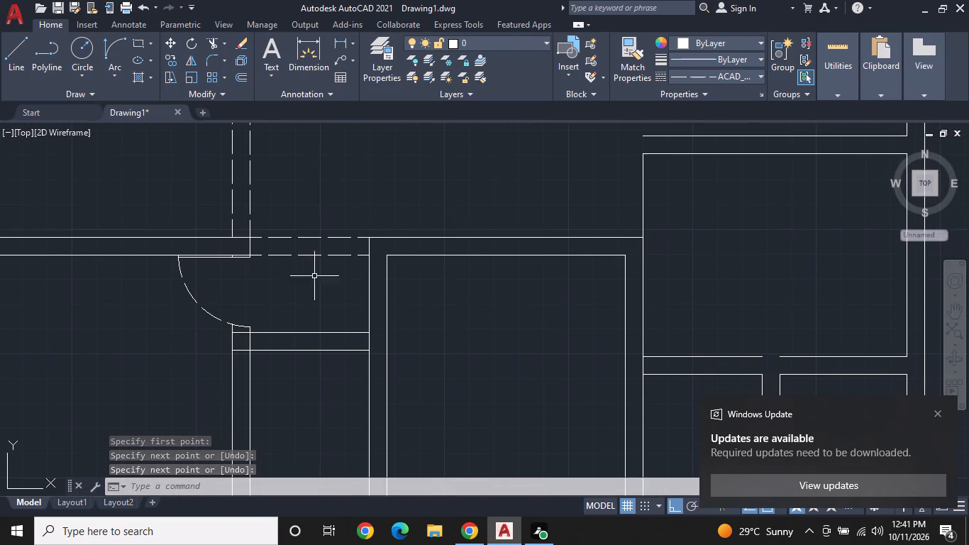
middle_drag(314, 298, 321, 249)
scroll(275, 309, up, 1)
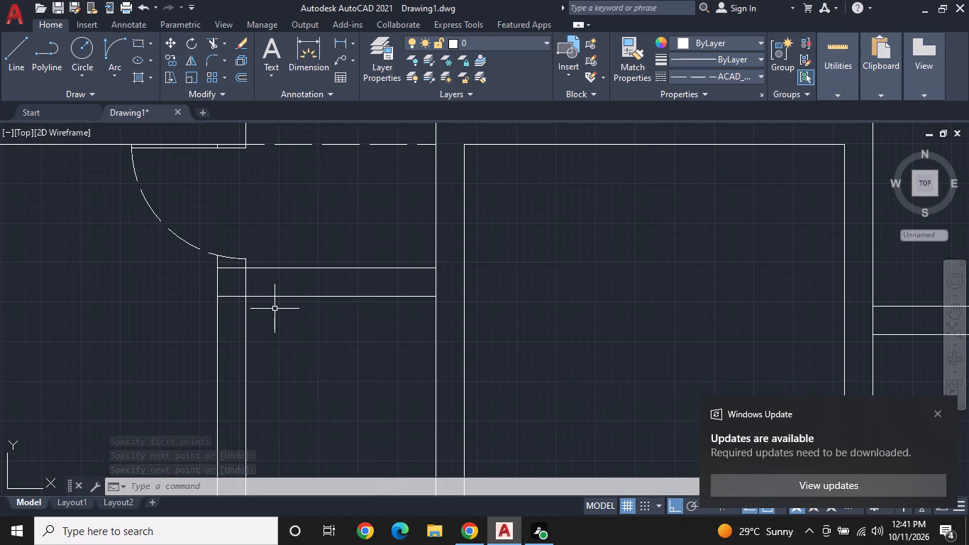
text(TR)
key(space)
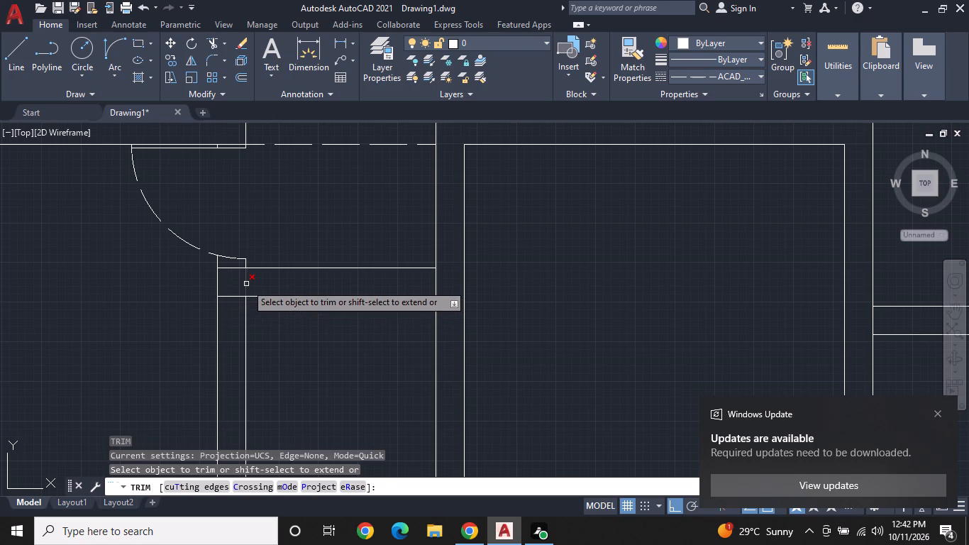
click(246, 284)
click(233, 298)
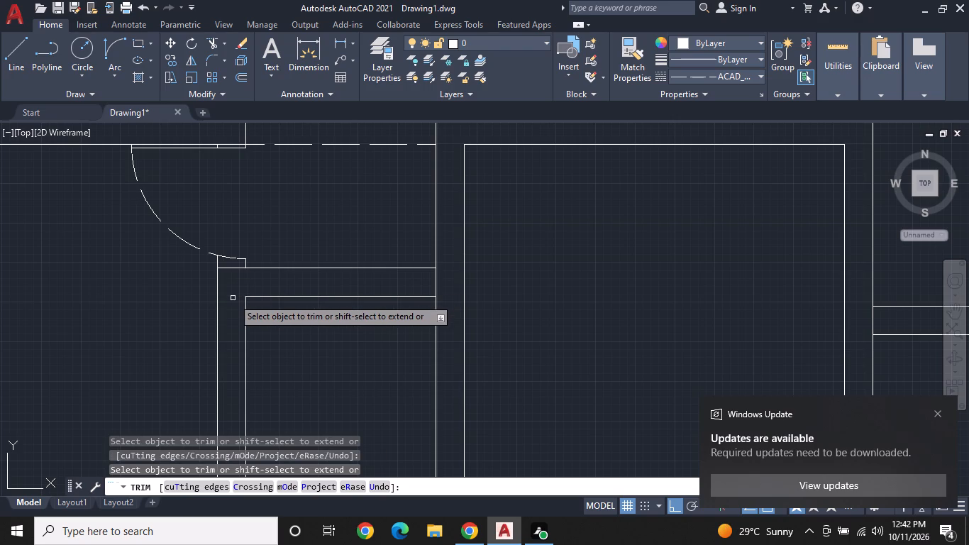
Draw a short line across the wall between the lower-left room and the narrow room, near the wall's lower end.
middle_drag(280, 339, 276, 264)
middle_click(276, 260)
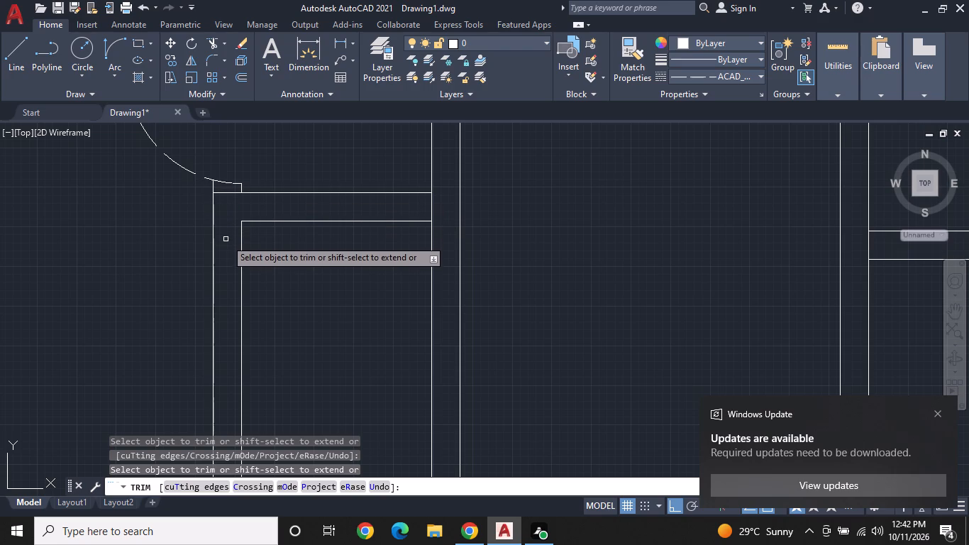
scroll(232, 258, down, 2)
middle_drag(258, 292, 251, 277)
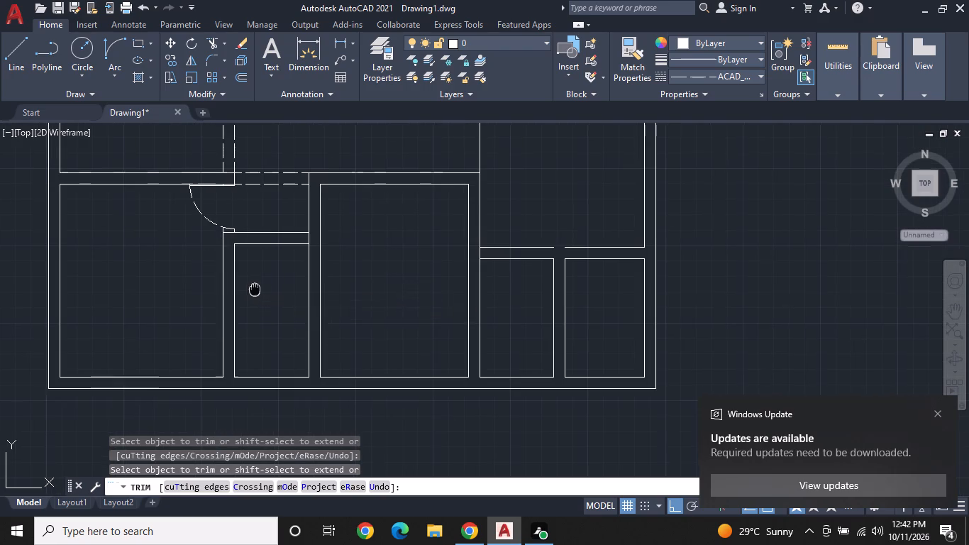
middle_drag(251, 277, 247, 260)
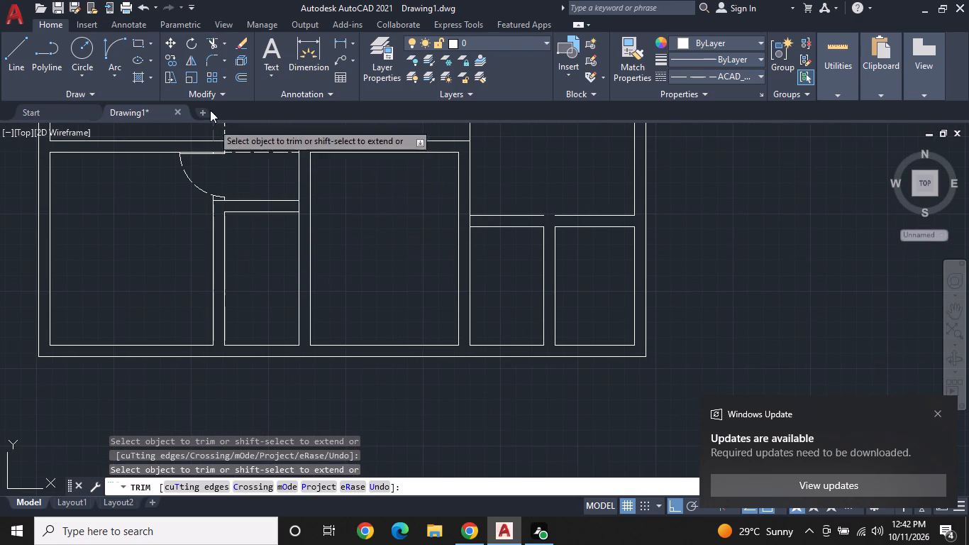
click(16, 49)
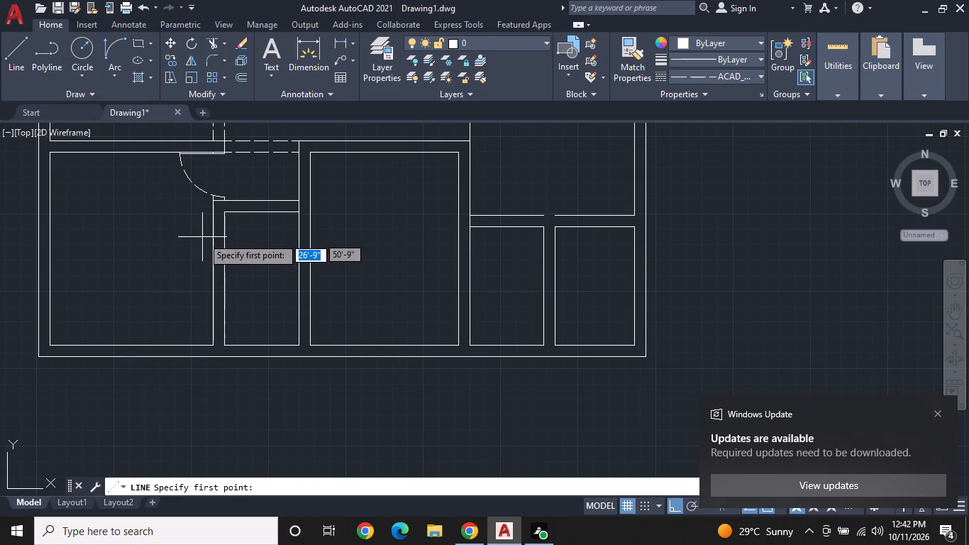
scroll(218, 256, up, 1)
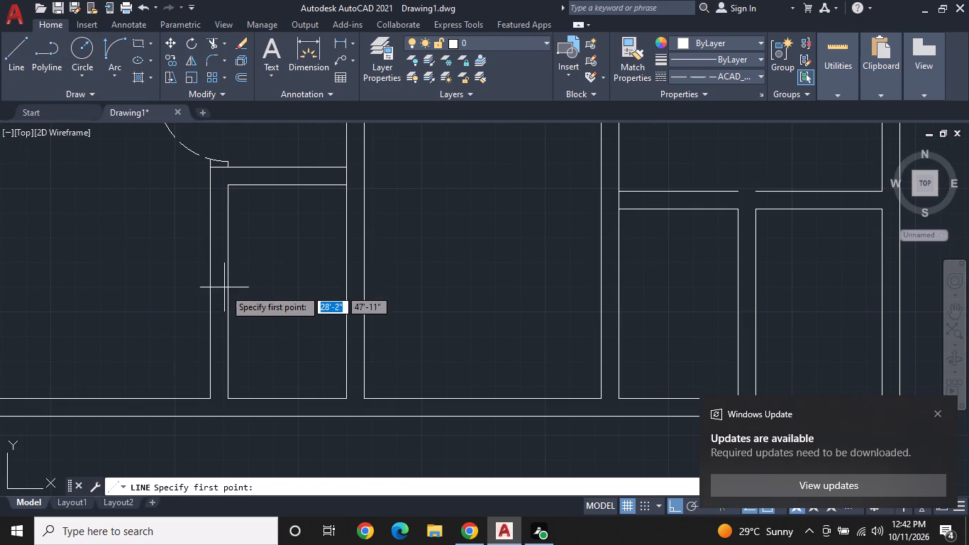
click(210, 328)
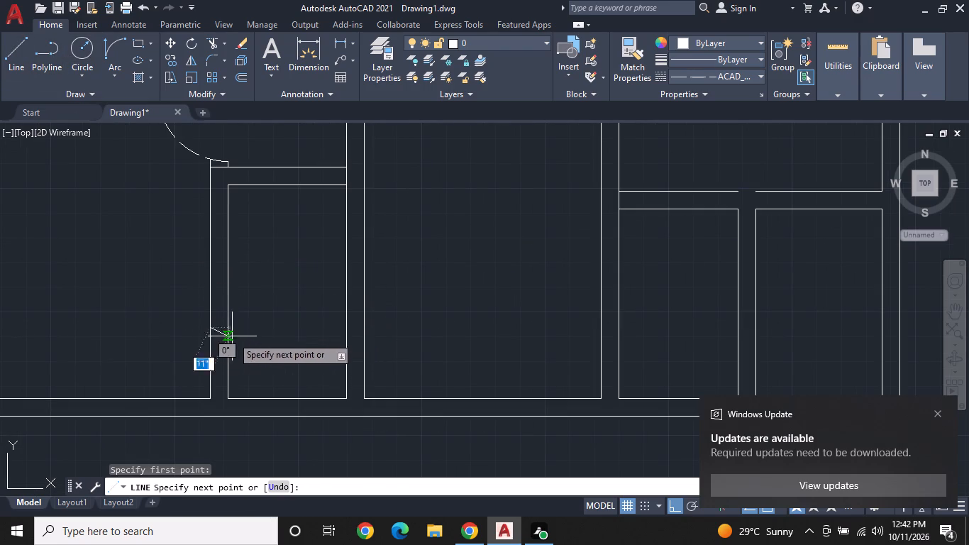
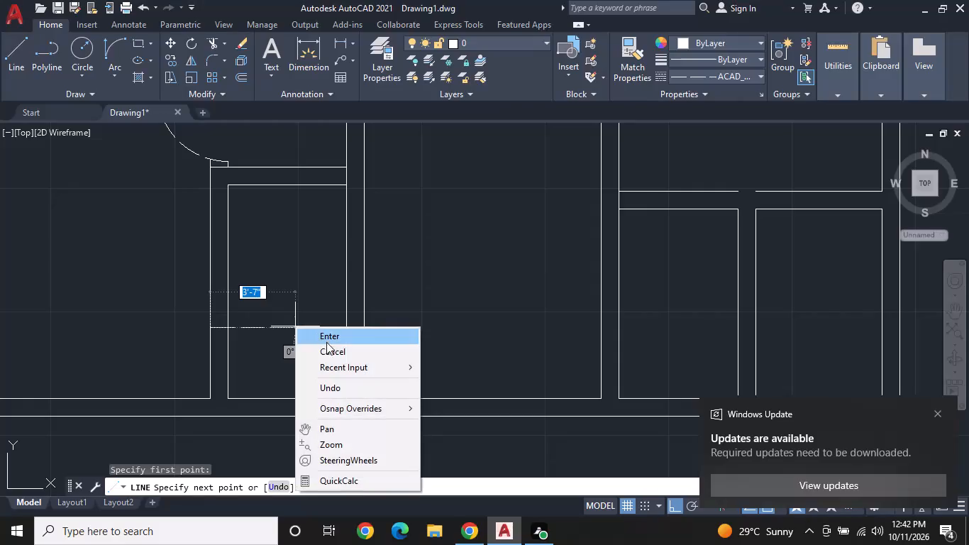
Set the current linetype to ByLayer and draw a horizontal 2'-6" door-leaf line from the lower-left room's wall face into the narrow room.
click(332, 349)
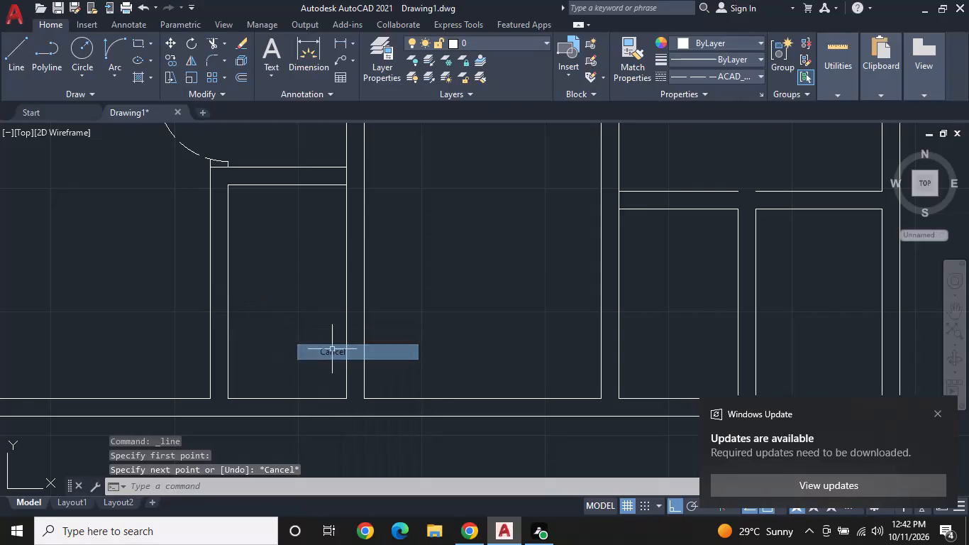
click(735, 77)
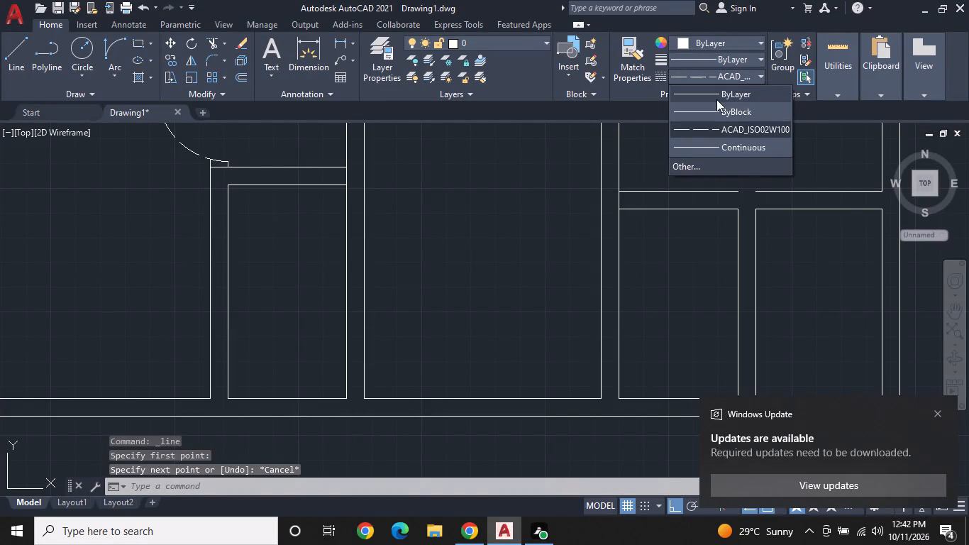
click(716, 99)
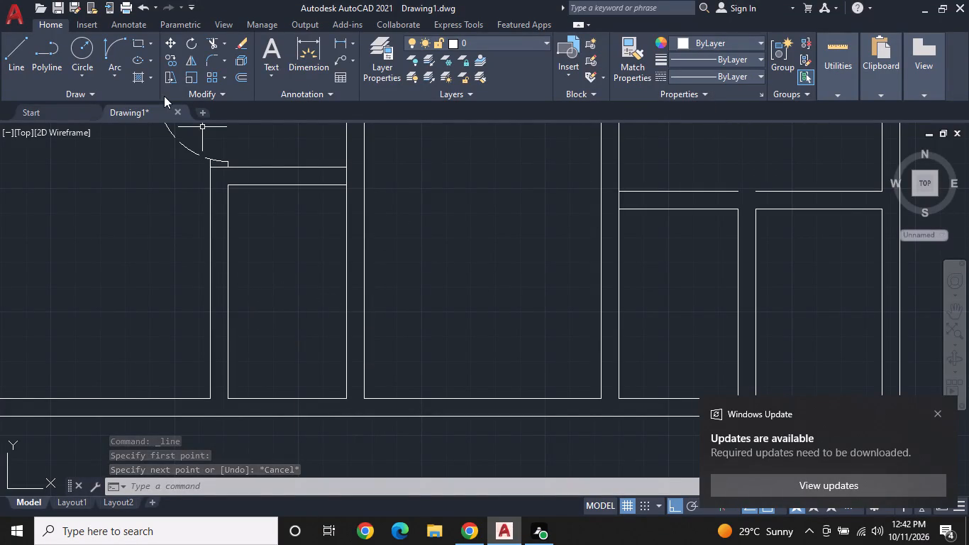
click(12, 40)
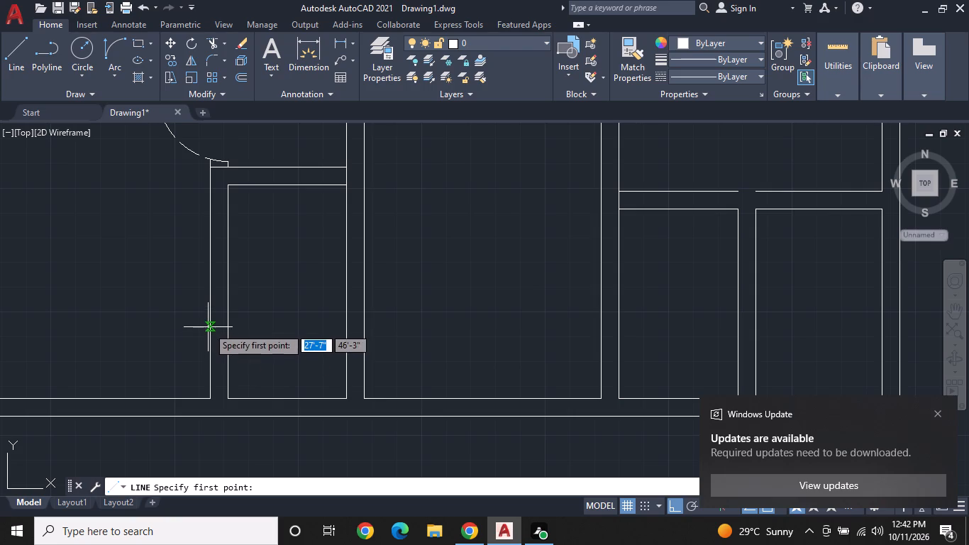
click(208, 327)
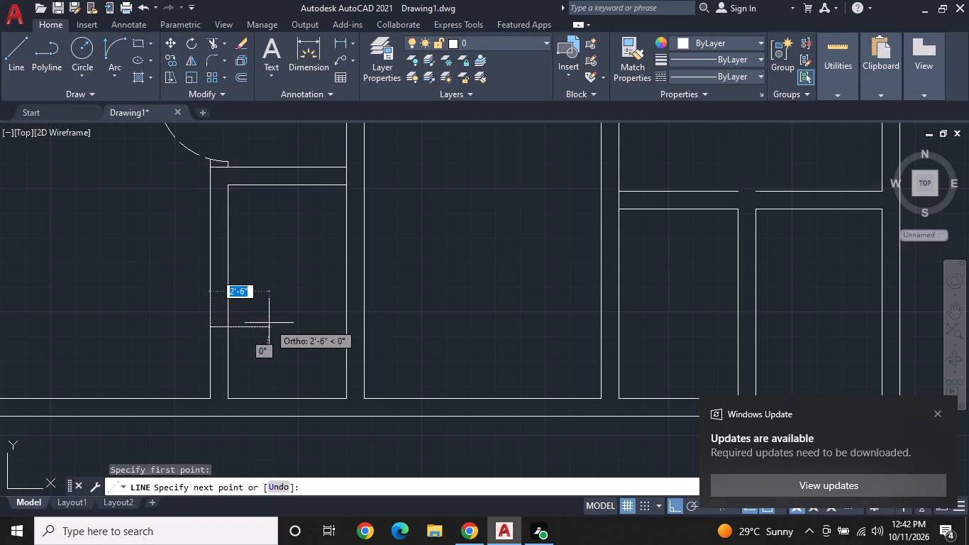
click(269, 323)
right_click(269, 323)
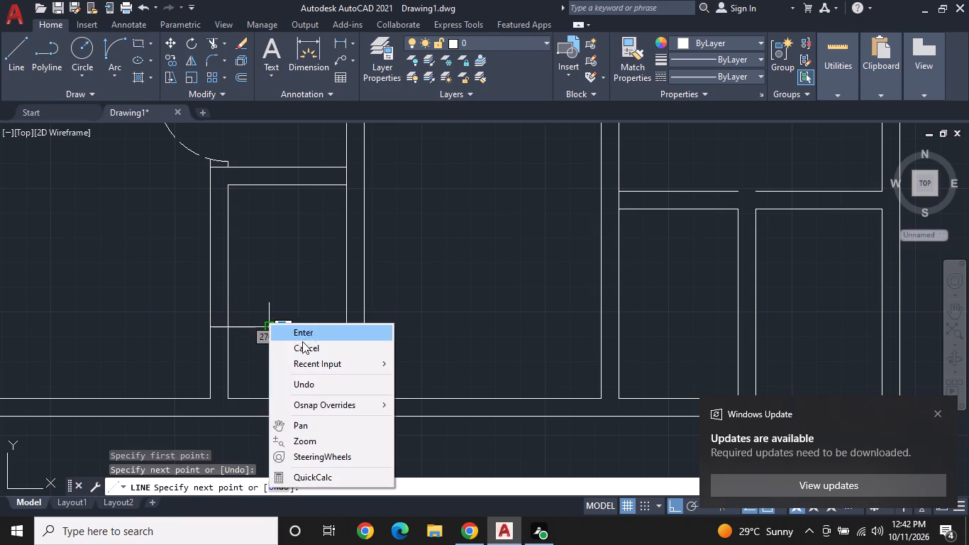
click(306, 345)
Draw a vertical line up the wall face from the leaf's hinge end, ending with a short horizontal stub into the lower-left room.
right_click(213, 328)
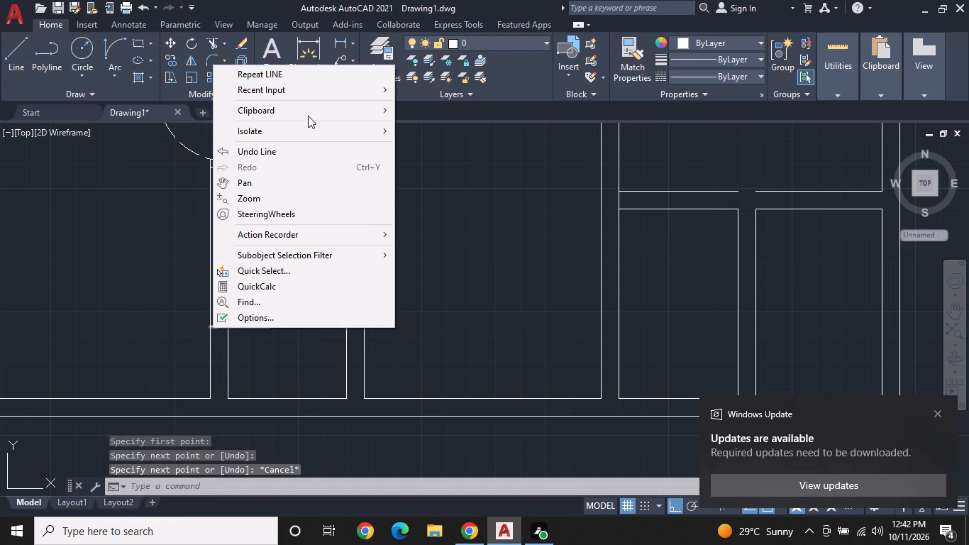
click(313, 76)
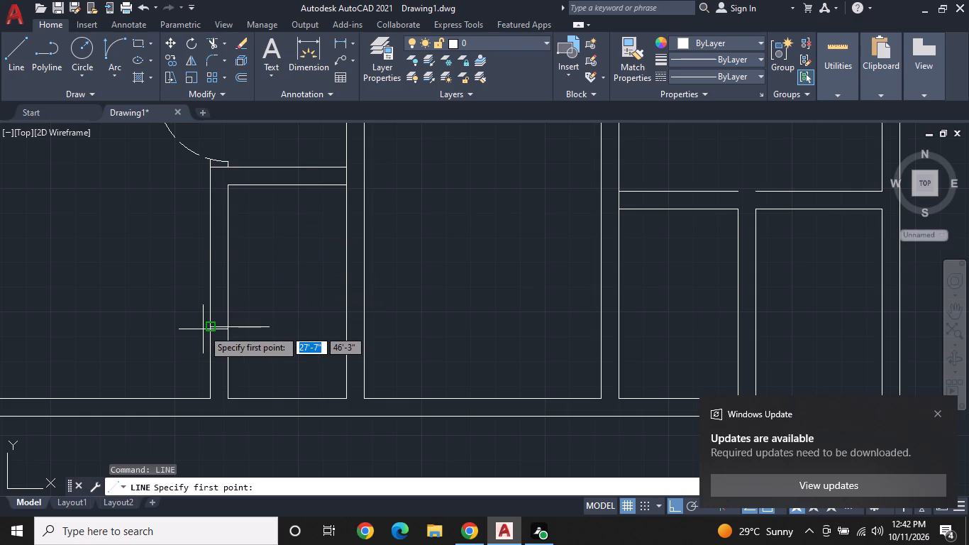
click(206, 327)
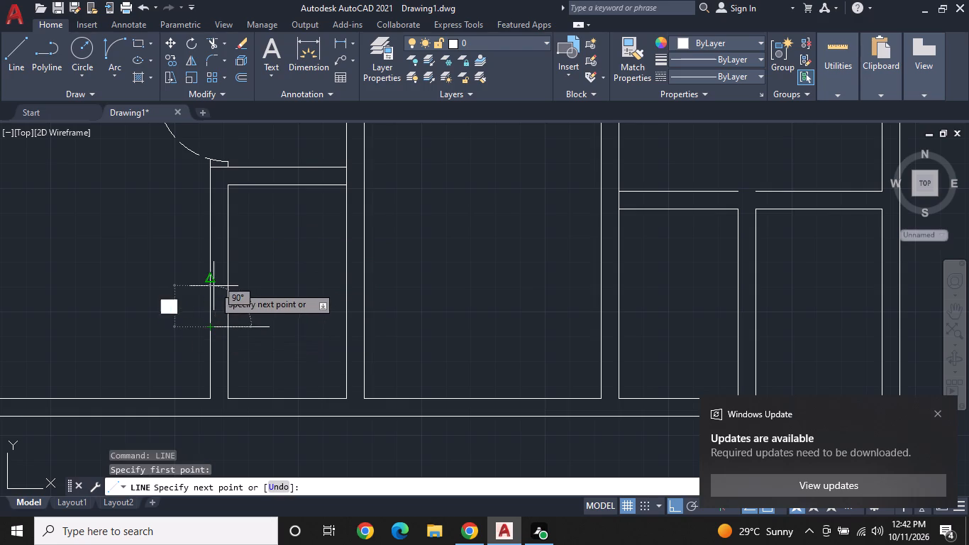
click(214, 268)
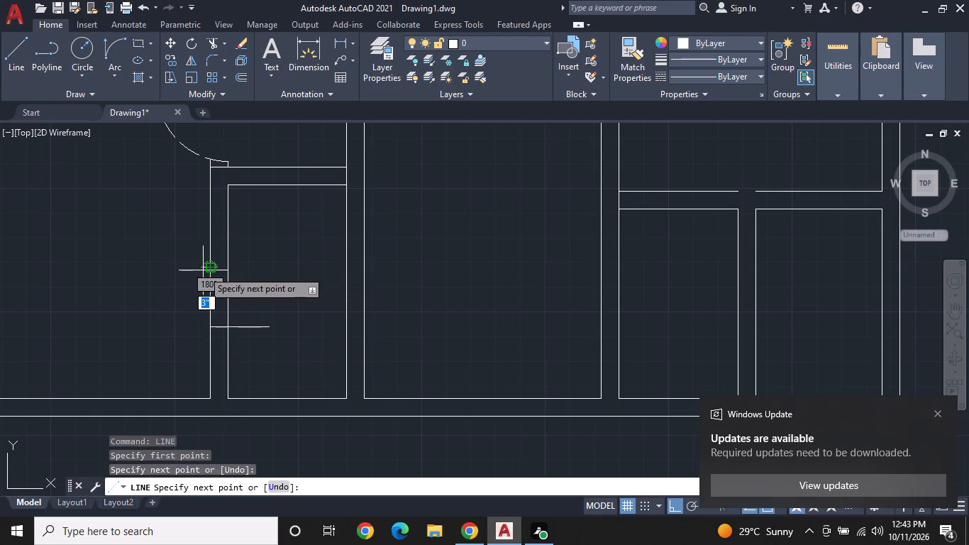
click(199, 269)
right_click(199, 269)
click(240, 297)
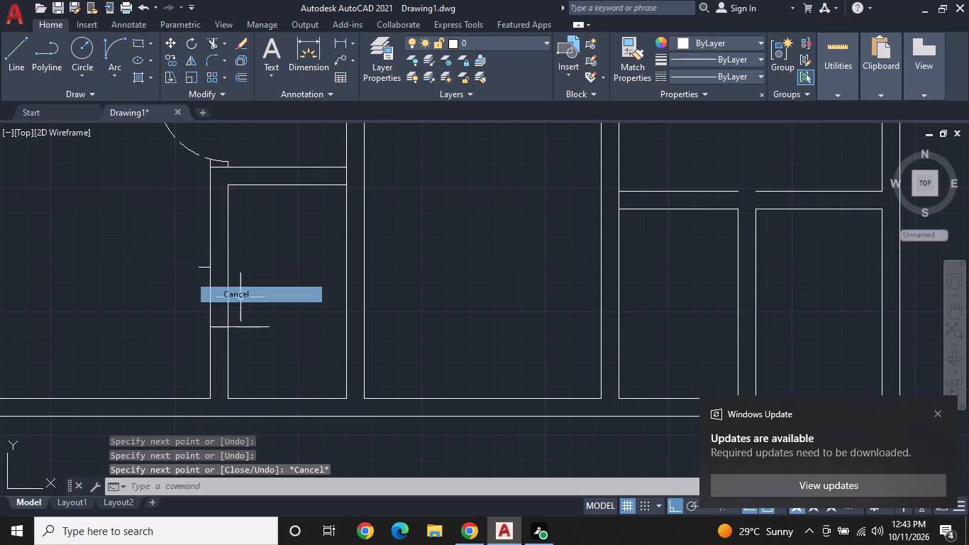
Draw the door swing as a start-end-direction arc from the leaf's free end to the top of the opening on the wall face.
click(106, 56)
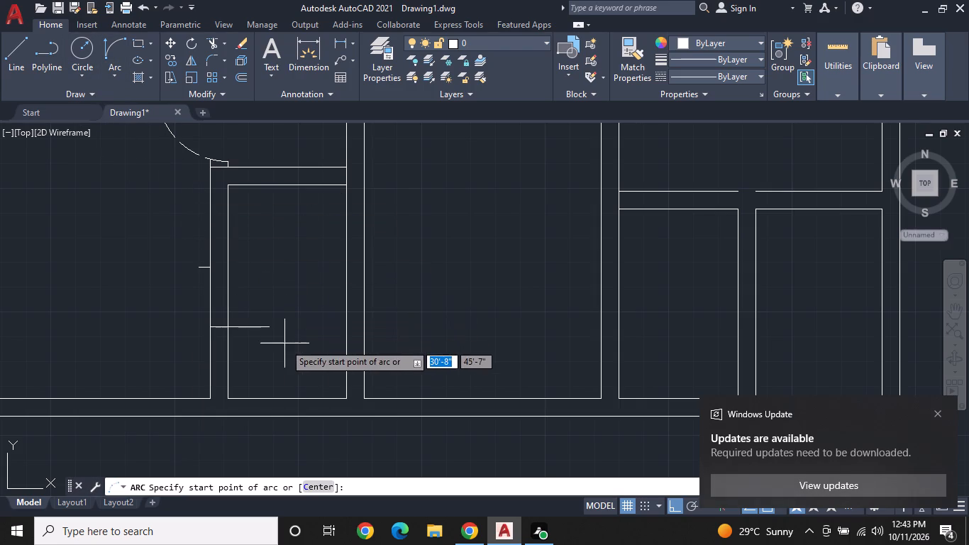
click(274, 327)
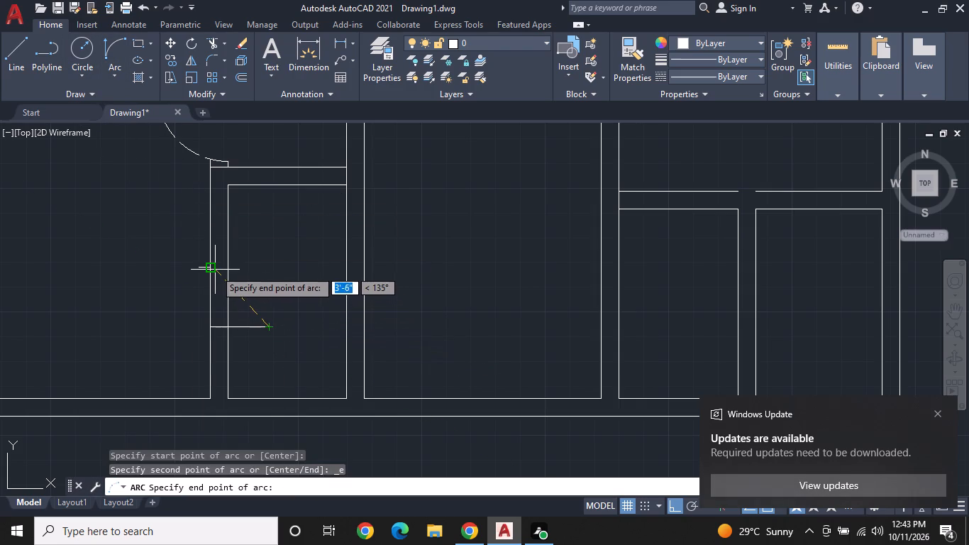
click(214, 269)
click(266, 220)
right_click(266, 220)
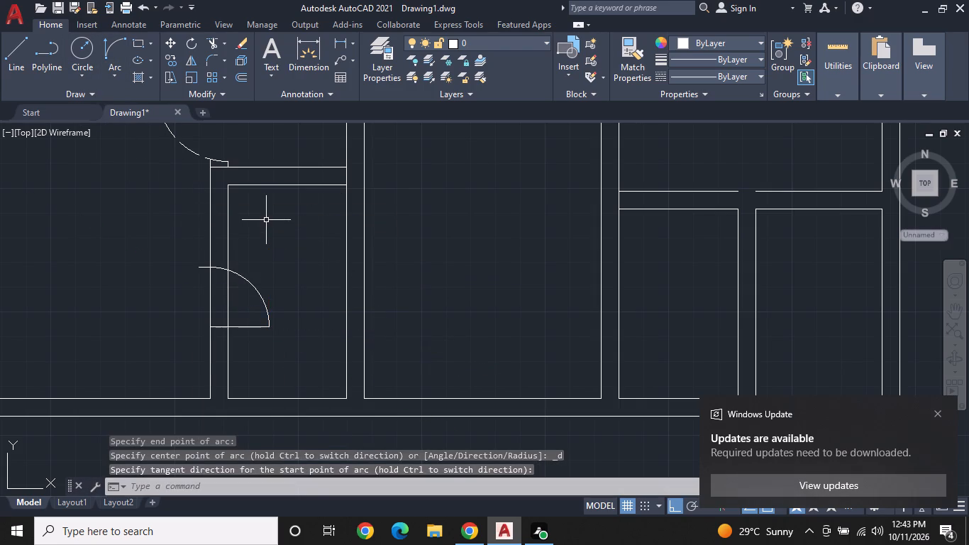
click(217, 255)
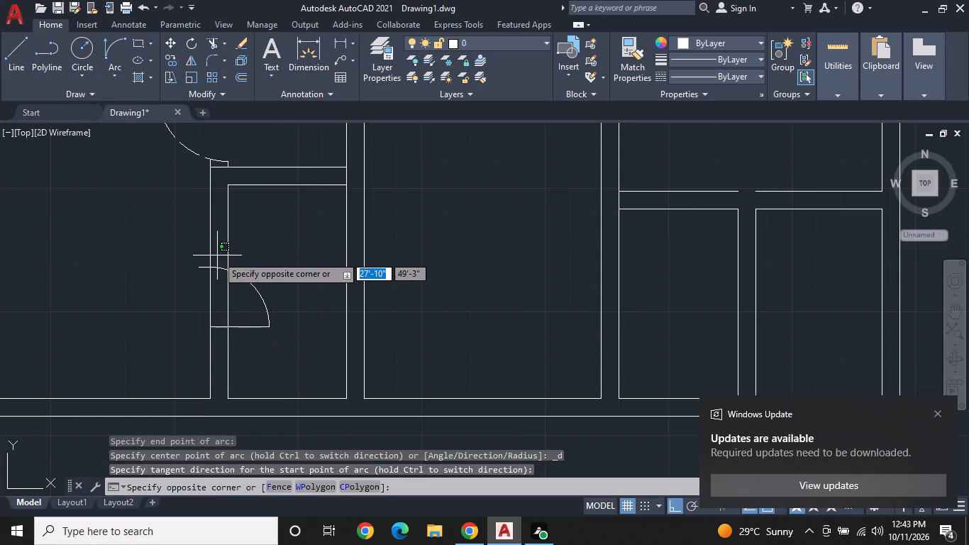
click(217, 255)
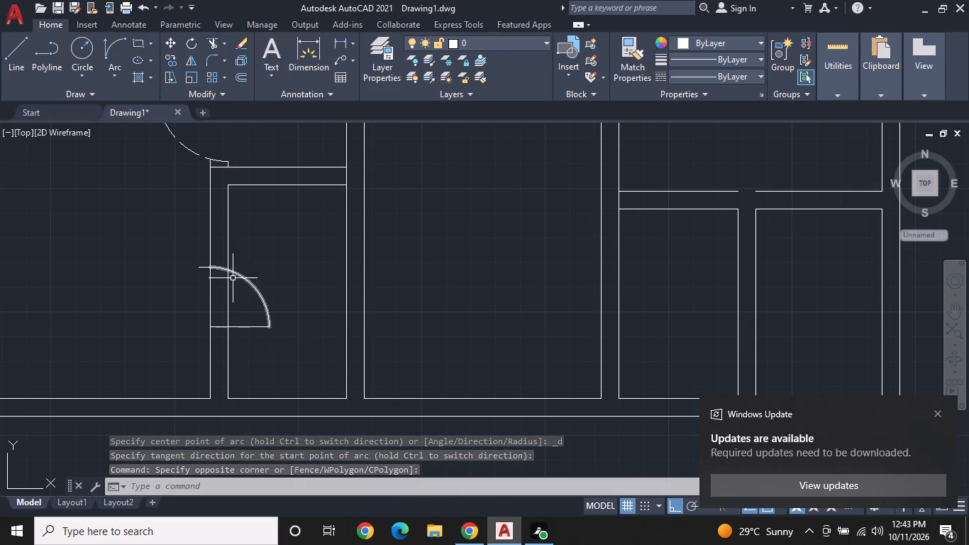
Trim the narrow room's inner wall line between the door leaf and the swing arc.
click(209, 42)
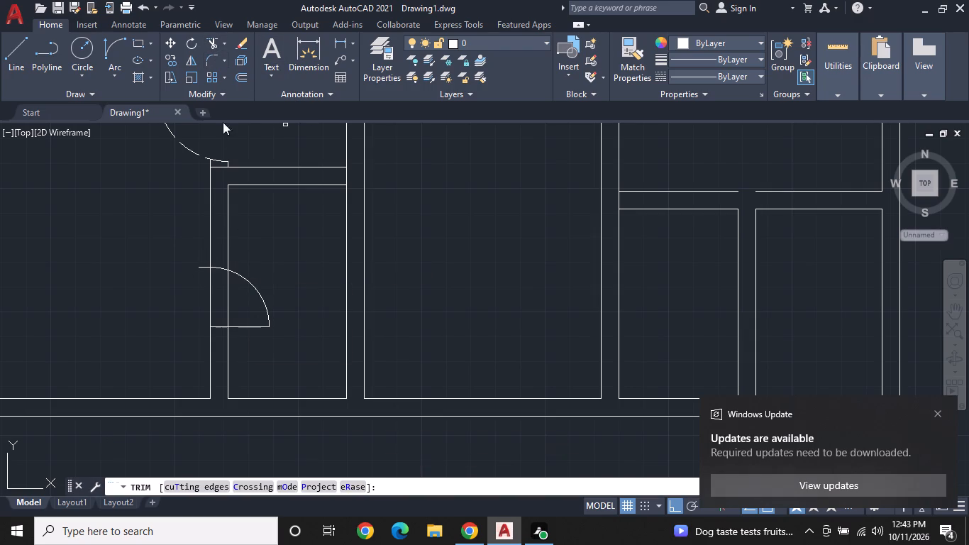
click(227, 297)
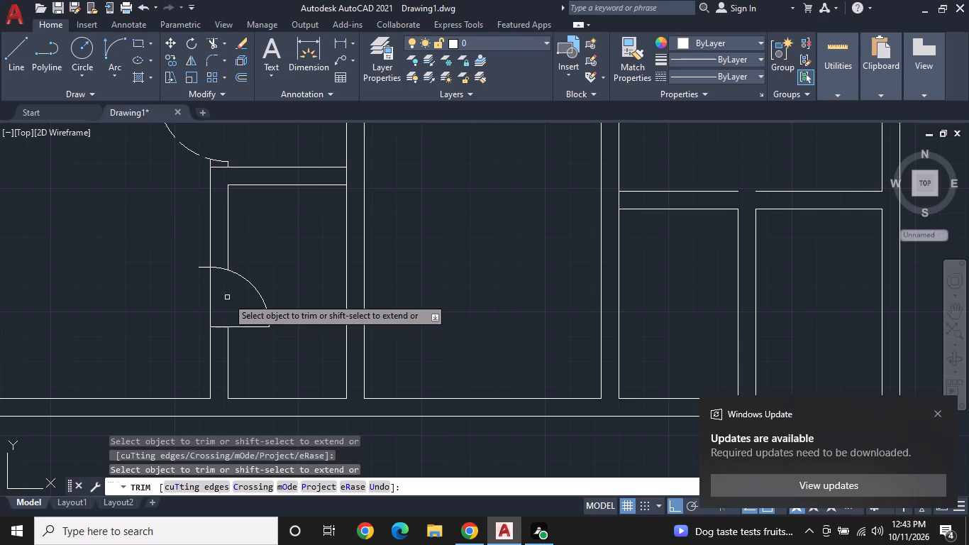
middle_drag(227, 297, 255, 256)
right_click(258, 252)
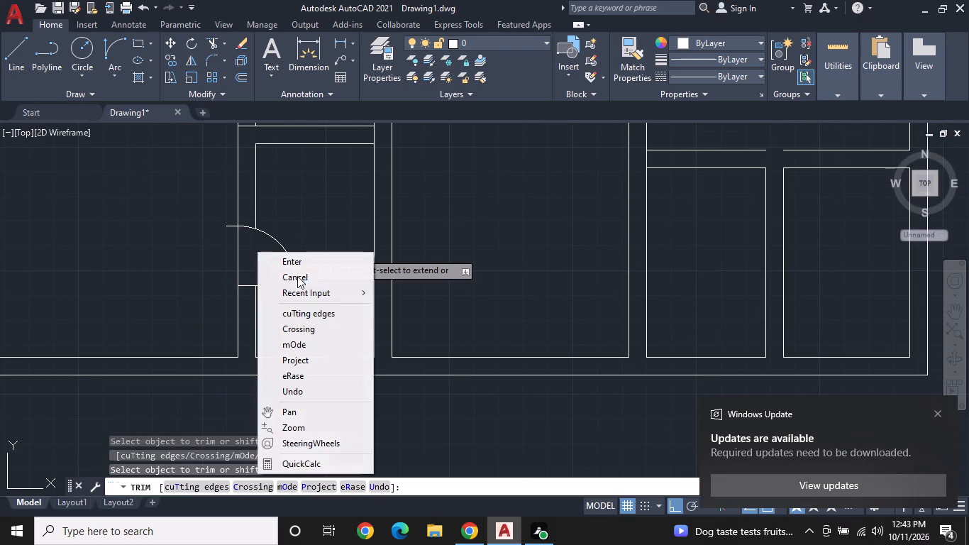
click(301, 282)
Erase the short horizontal stub on the lower-left room's side of the new door opening.
click(228, 223)
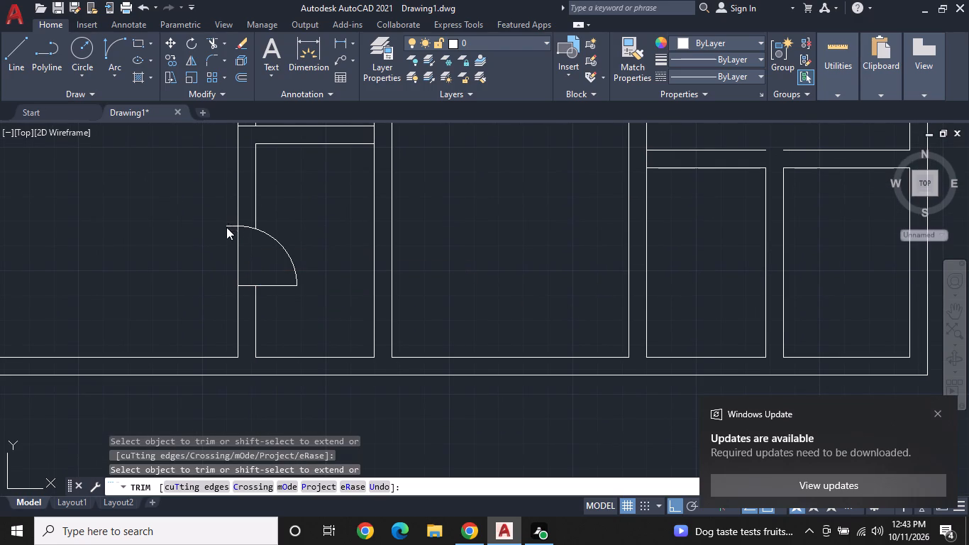
click(228, 224)
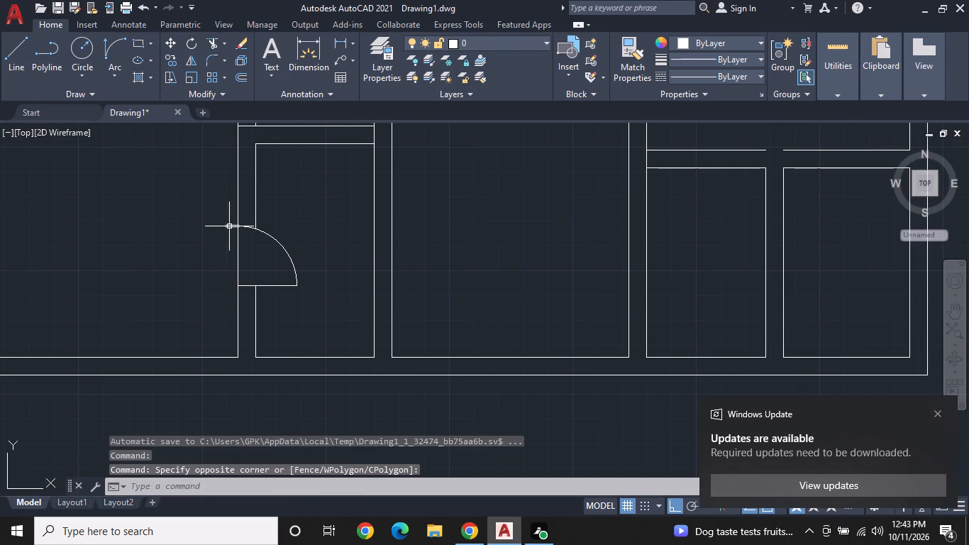
click(229, 226)
right_click(229, 226)
click(277, 251)
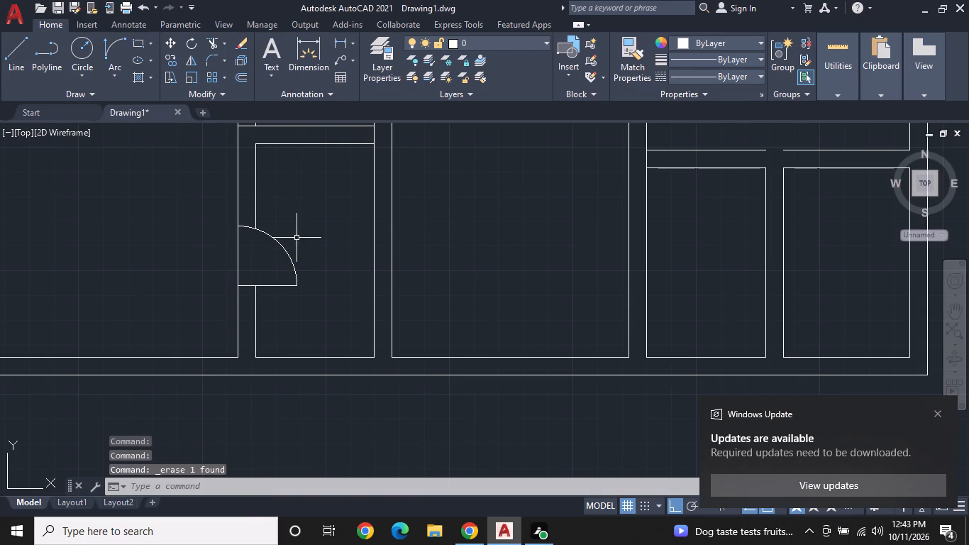
Change the narrow-room door's swing arc to the dashed ACAD_ISO02W100 linetype and clear the selection.
click(281, 242)
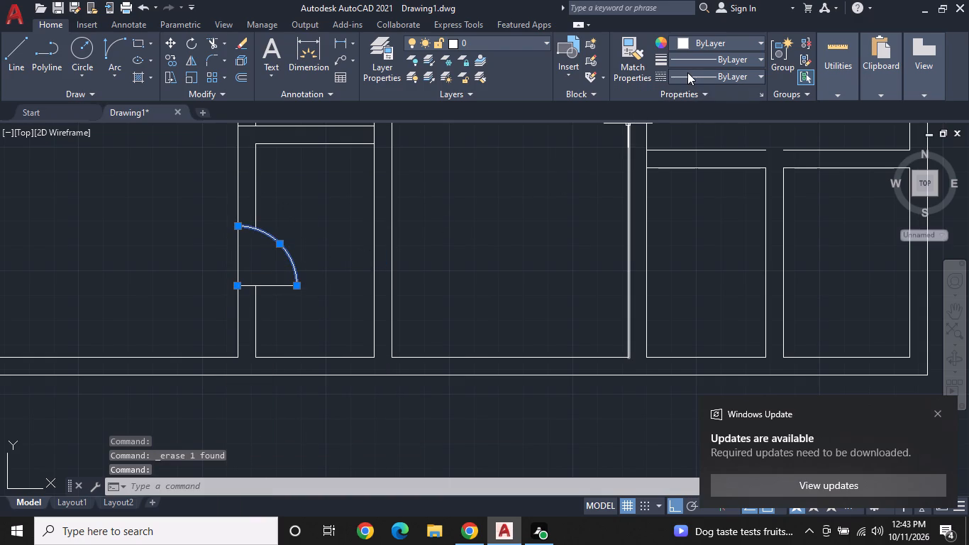
click(687, 72)
click(697, 130)
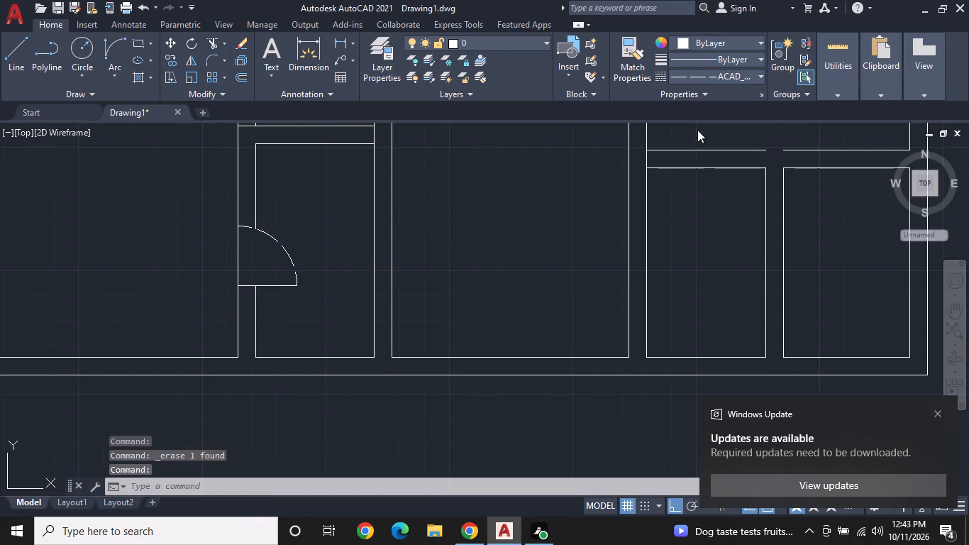
middle_drag(433, 240, 439, 235)
scroll(439, 235, up, 1)
right_click(439, 235)
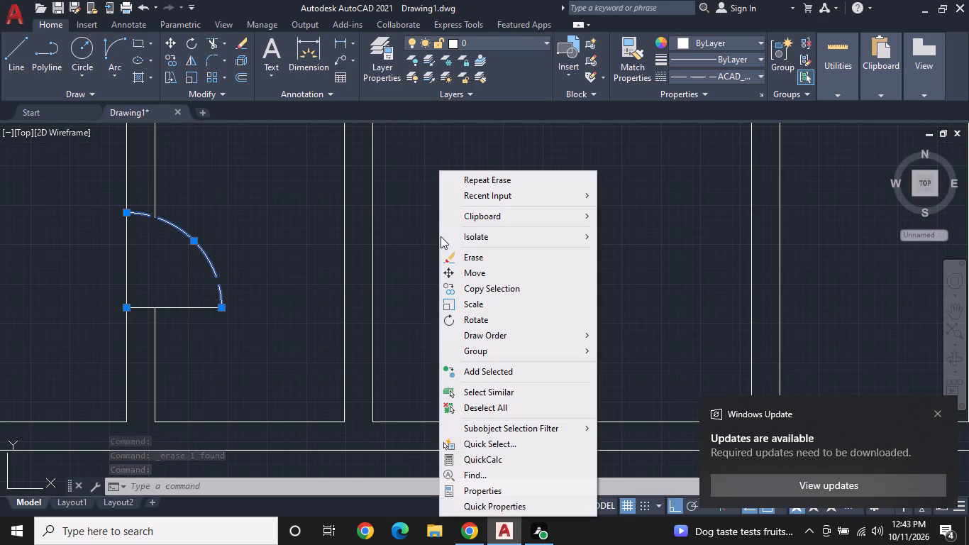
click(412, 270)
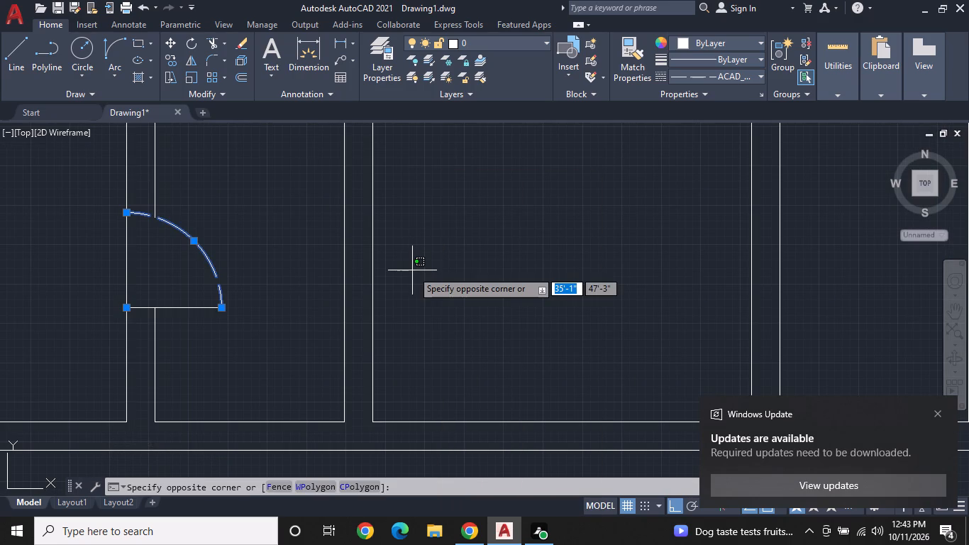
key(Escape)
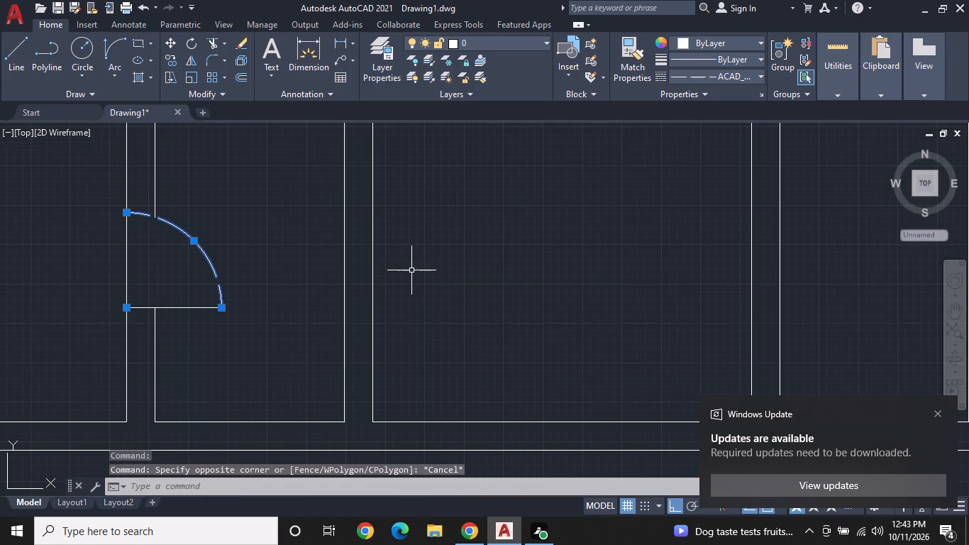
key(Escape)
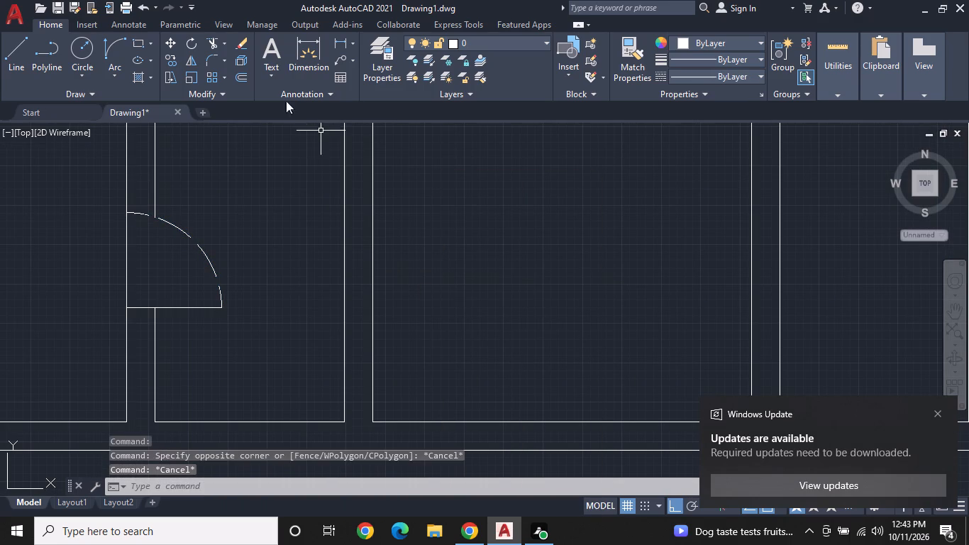
Offset the narrow-room door's leaf line by 1" toward the swing arc to give the leaf thickness.
click(245, 75)
right_click(243, 217)
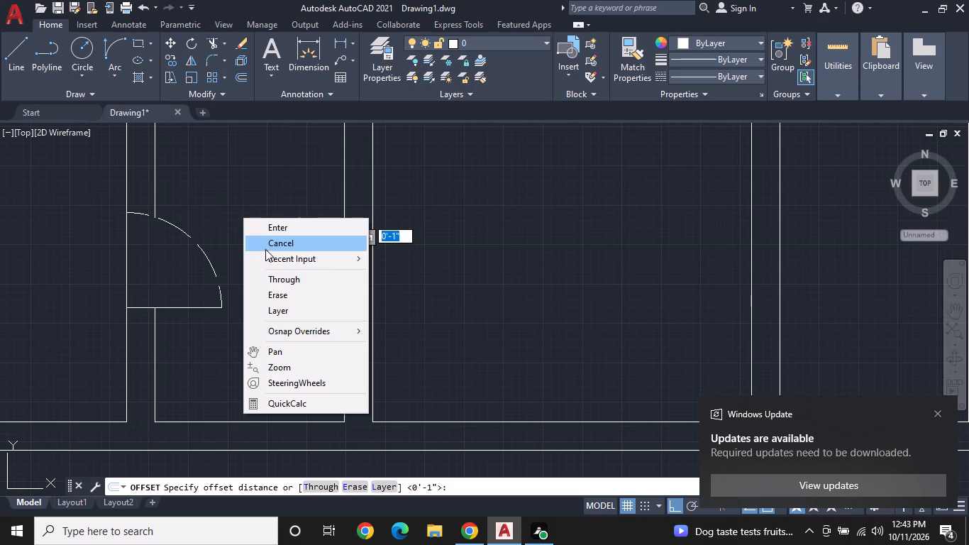
click(288, 227)
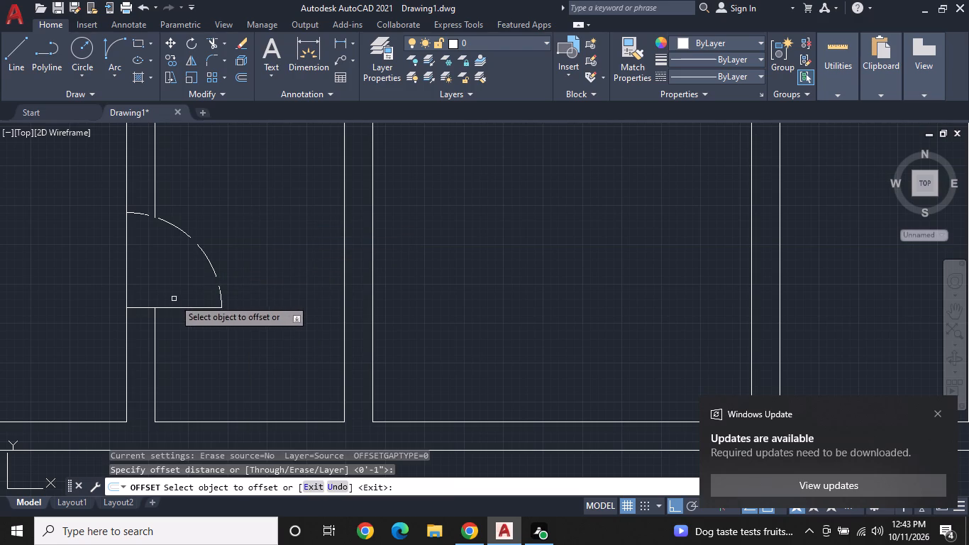
click(178, 307)
click(185, 253)
right_click(204, 265)
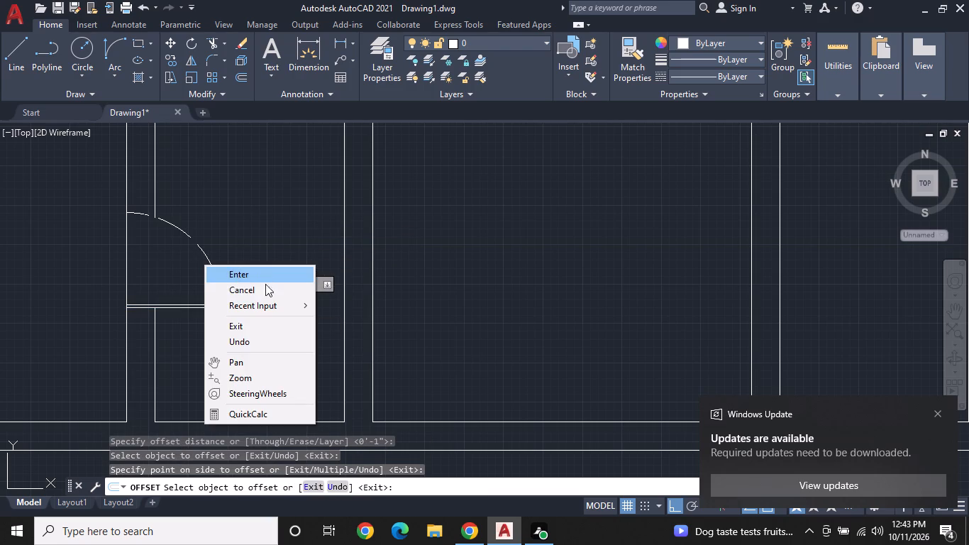
click(265, 287)
Look over the floor plan from the two lower doors up to the upper rooms.
scroll(285, 273, down, 2)
middle_drag(285, 273, 323, 312)
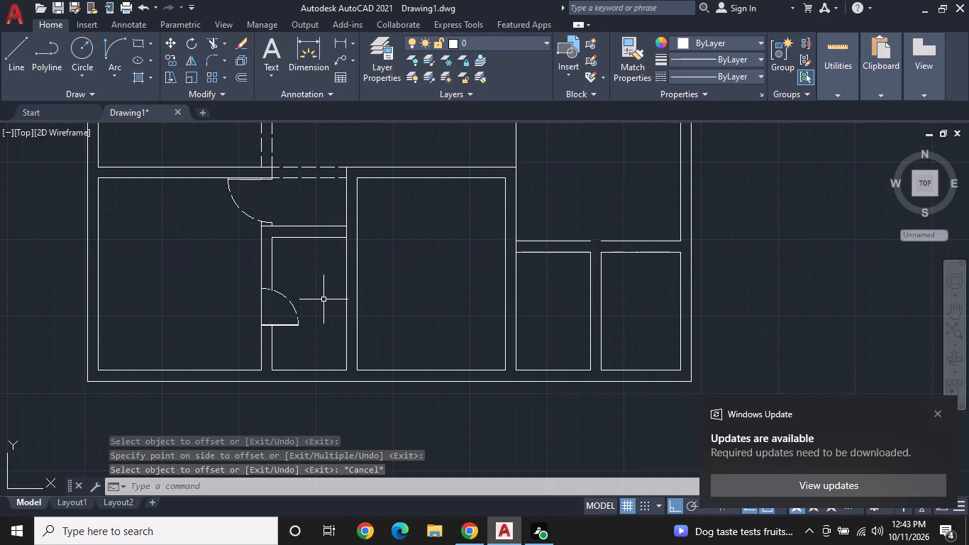
middle_drag(261, 270, 311, 342)
scroll(314, 336, up, 1)
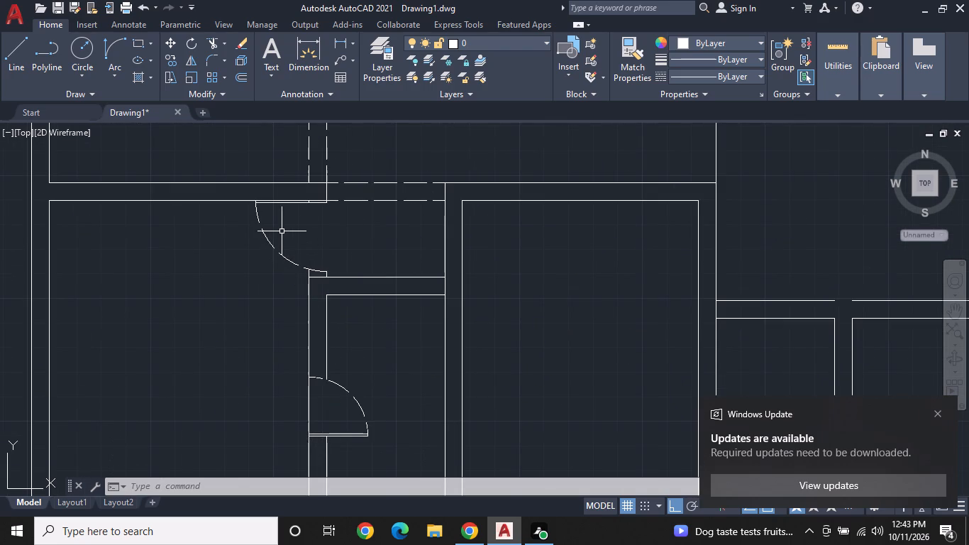
scroll(282, 231, down, 1)
middle_drag(231, 226, 292, 375)
scroll(228, 292, down, 1)
middle_drag(228, 292, 346, 324)
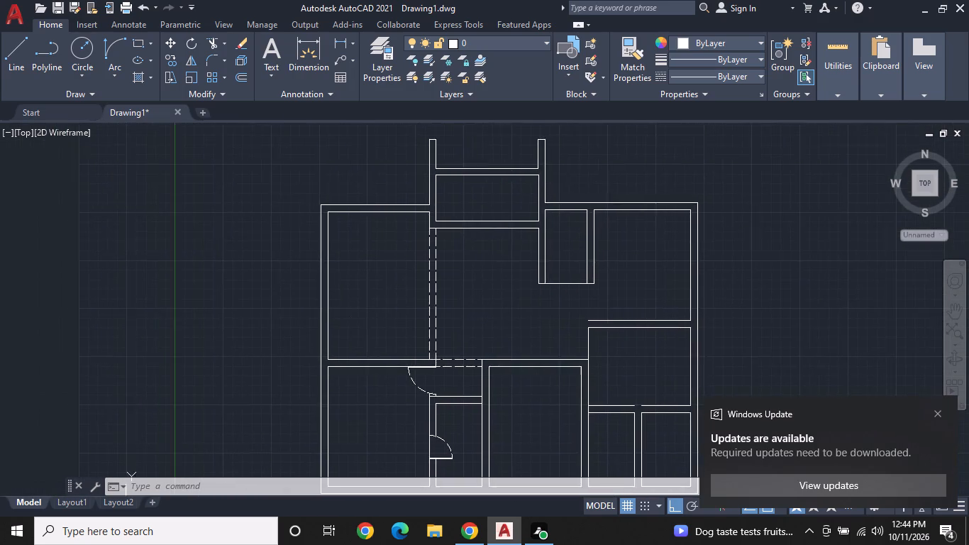
Draw a 3' horizontal door-leaf line from the upper-left room's outer wall face, running into the room.
scroll(346, 324, up, 2)
middle_drag(346, 323, 377, 316)
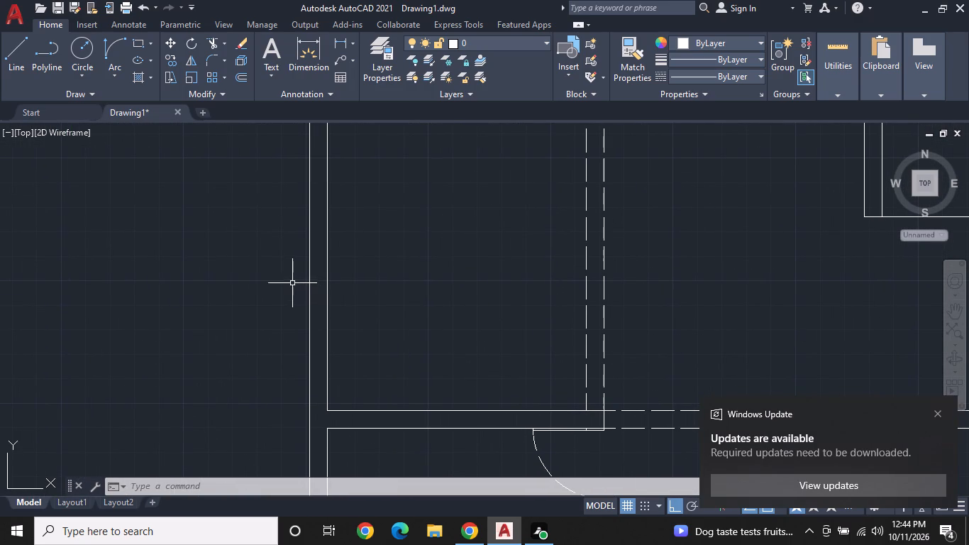
click(11, 50)
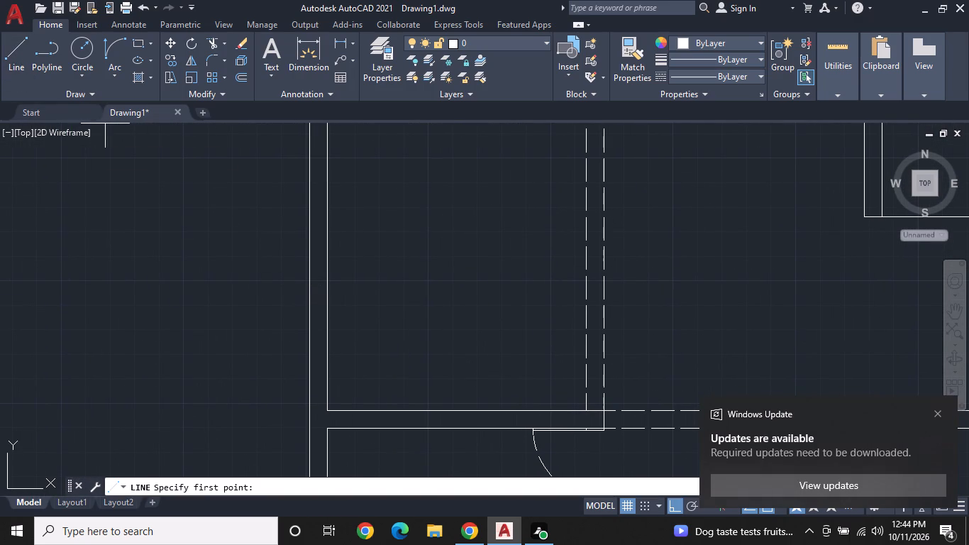
click(311, 331)
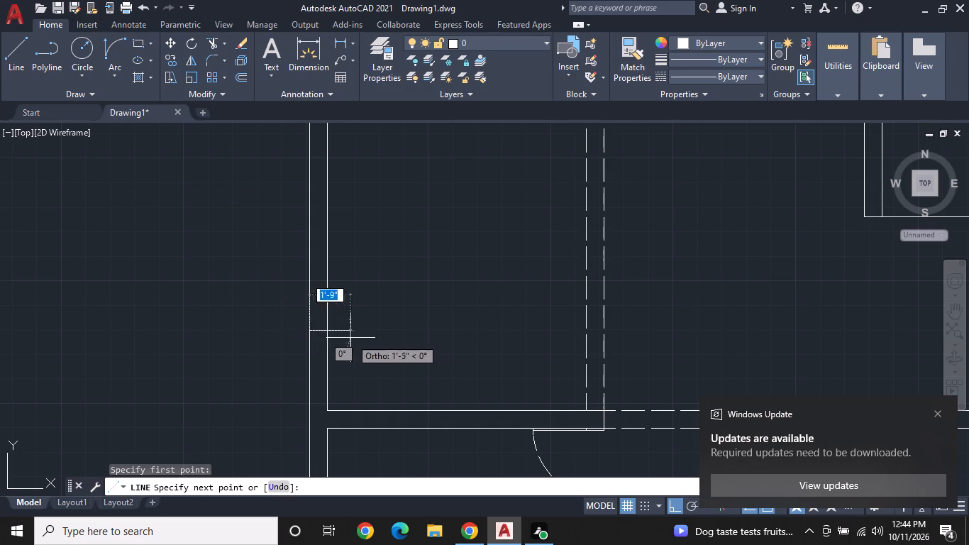
text(3')
key(Return)
right_drag(411, 345, 404, 349)
click(465, 375)
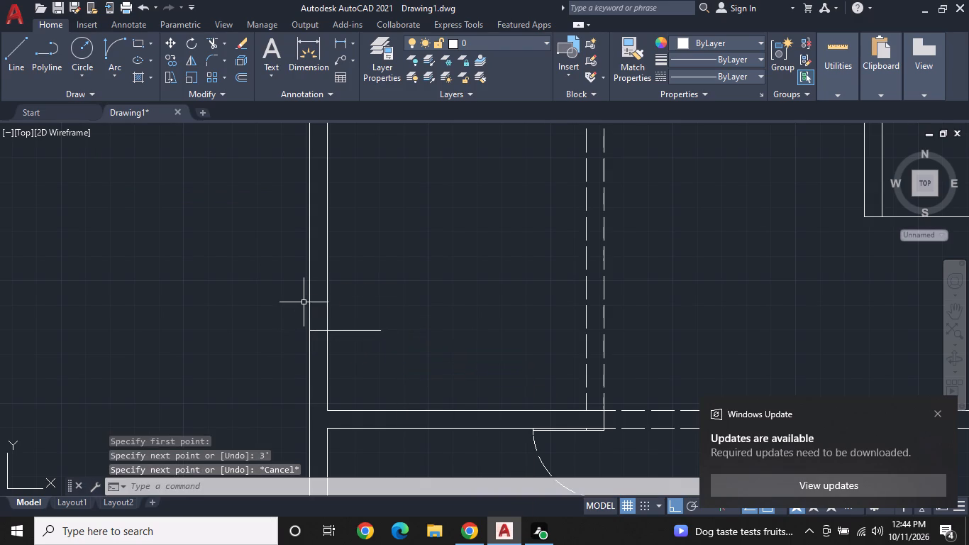
Draw a 3' line up the outer wall face from the leaf's hinge point, ending in a short outward horizontal stub.
right_click(301, 299)
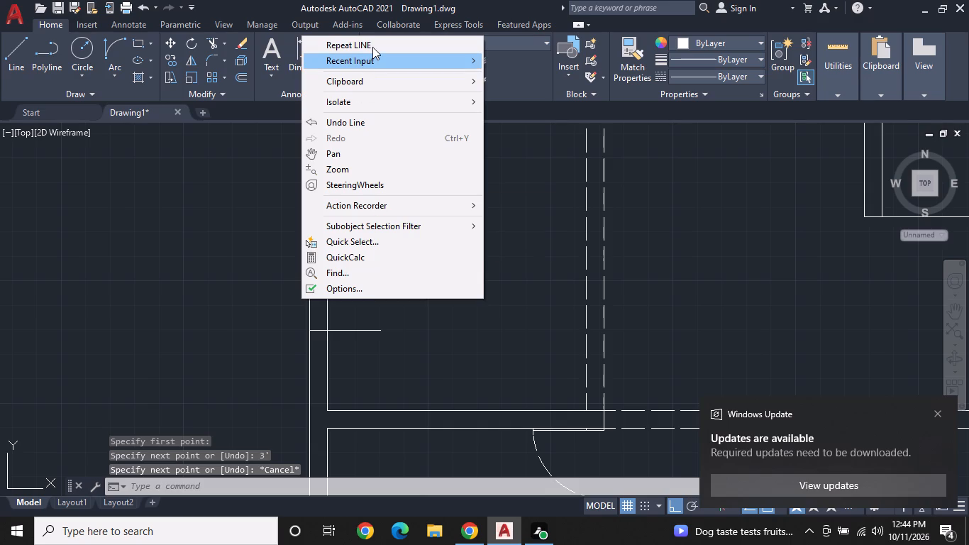
click(372, 47)
click(306, 329)
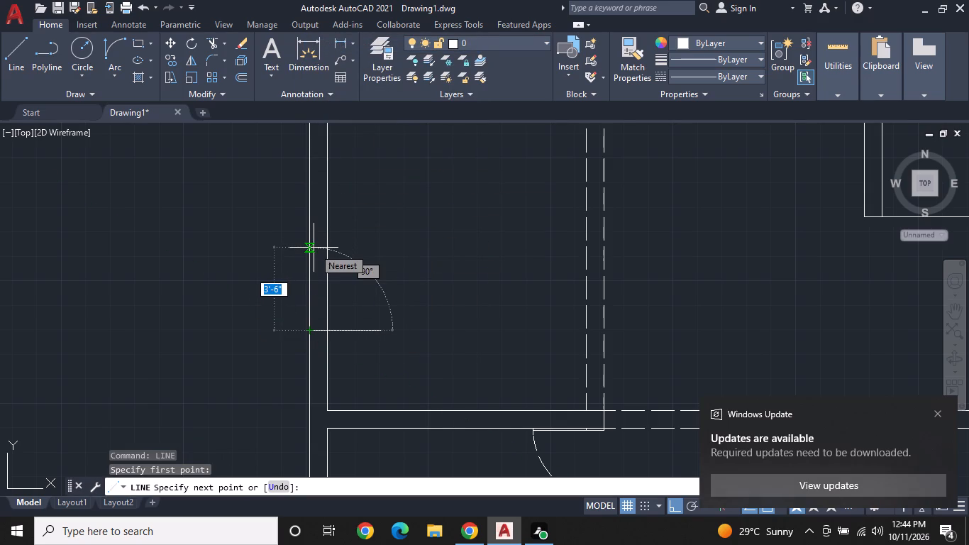
text(3')
key(Return)
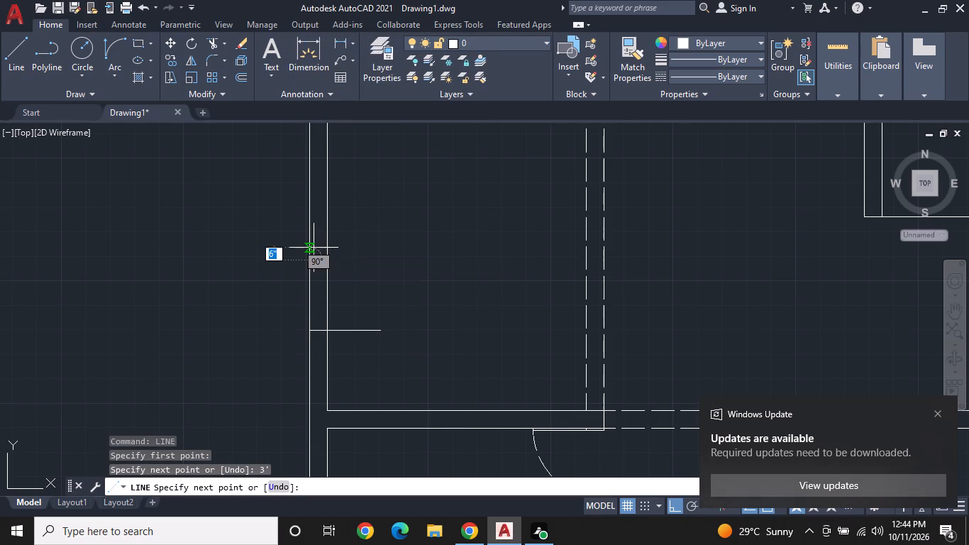
click(280, 271)
right_click(280, 271)
click(314, 297)
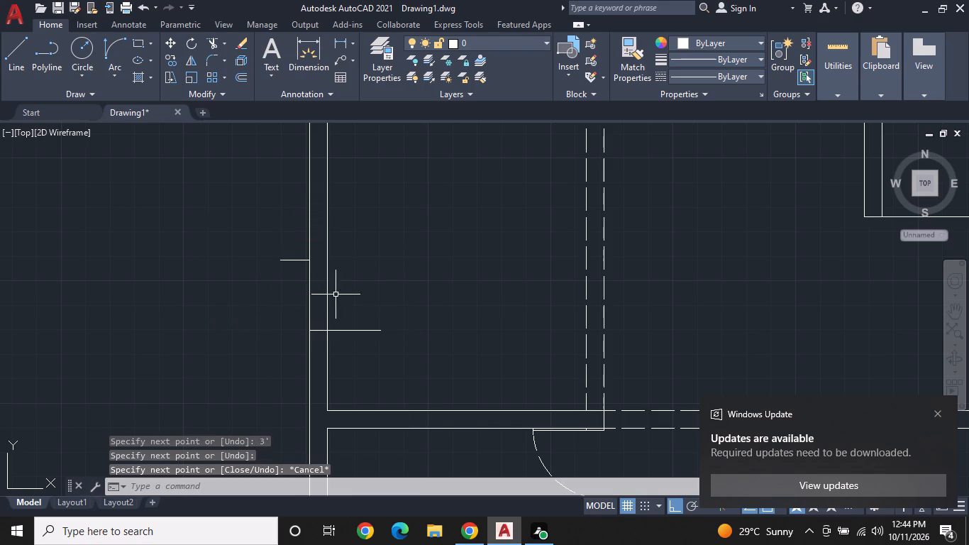
Draw the quarter-circle swing arc from the leaf's free end to the top of the 3' opening line.
click(99, 48)
click(108, 52)
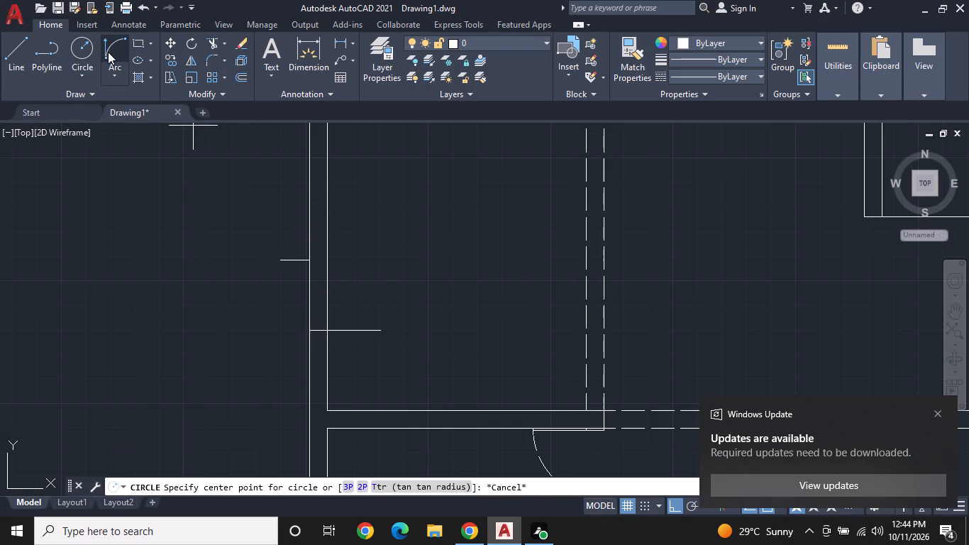
click(378, 333)
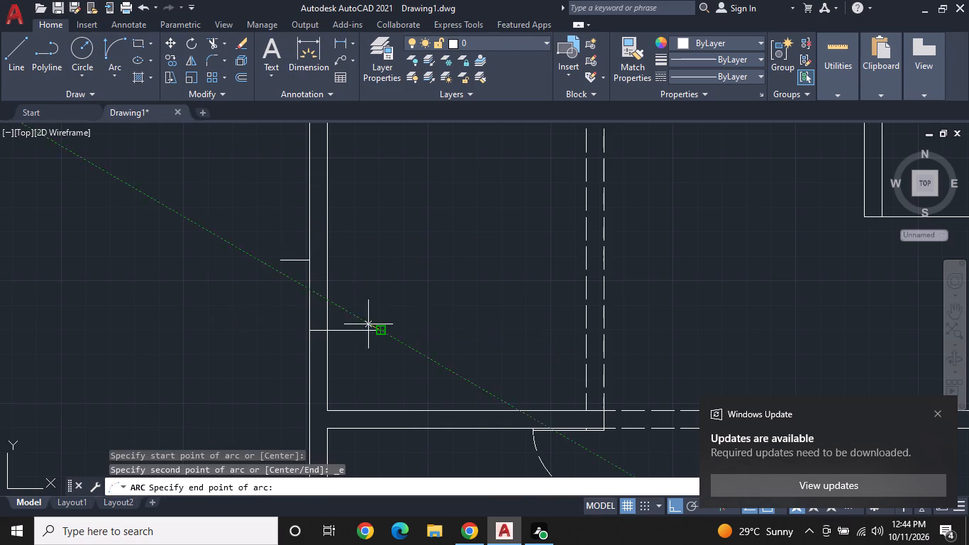
double_click(309, 255)
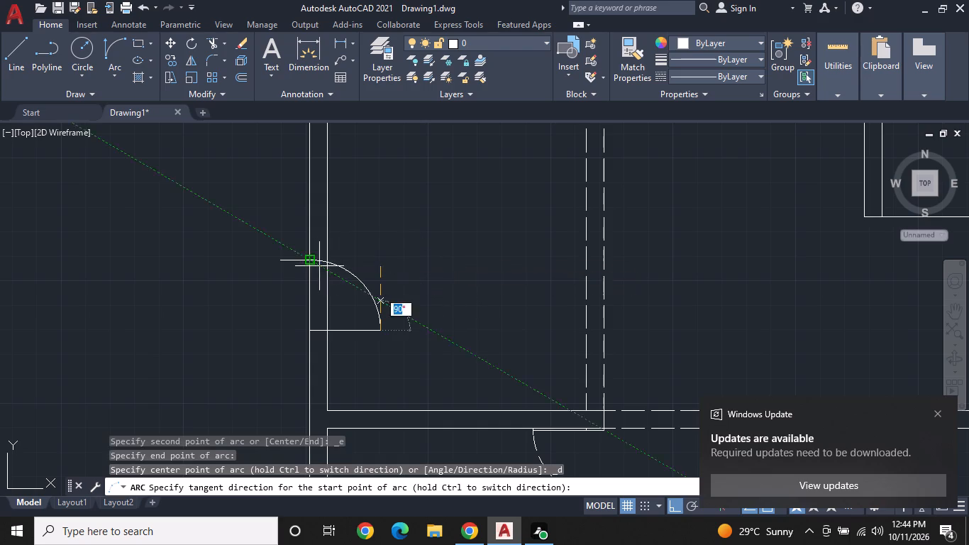
click(386, 243)
Erase the short horizontal stub outside the upper-left room's outer wall.
click(295, 261)
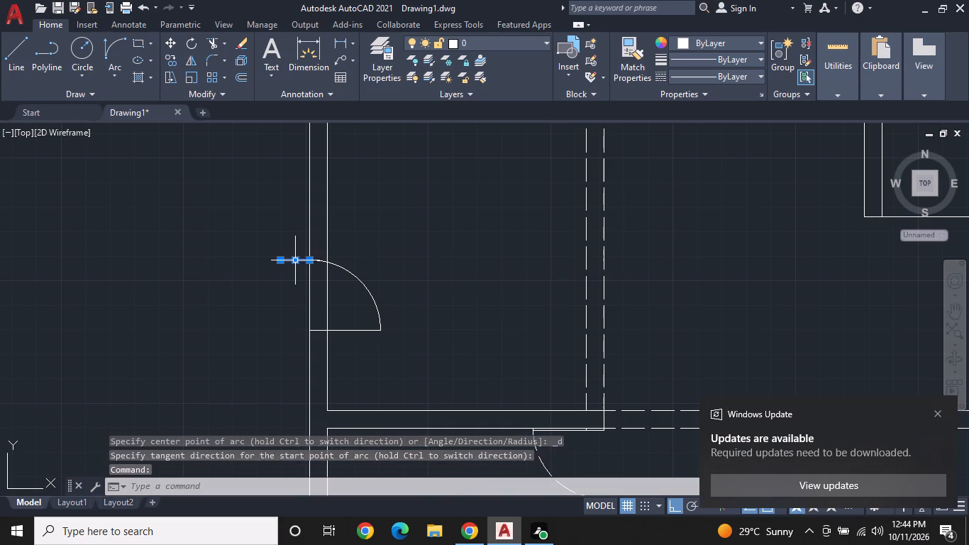
right_click(295, 261)
click(342, 258)
Change the outer-wall door's swing arc to the dashed ACAD_ISO02W100 linetype and clear the selection.
click(346, 274)
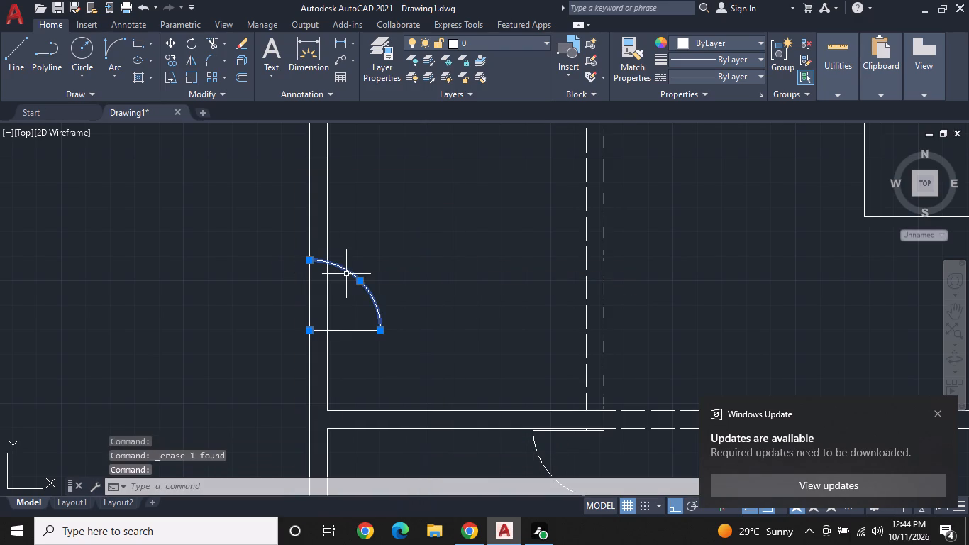
click(732, 80)
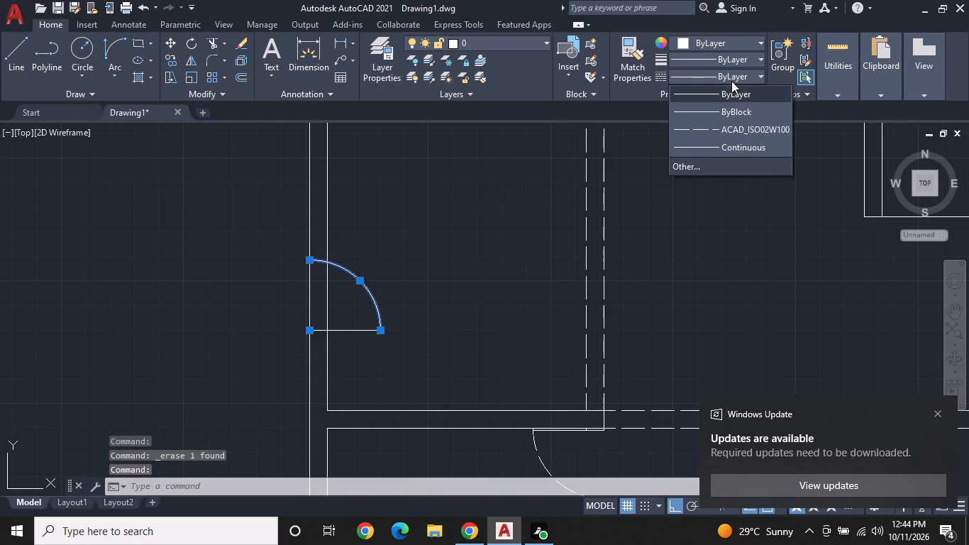
click(717, 128)
key(Escape)
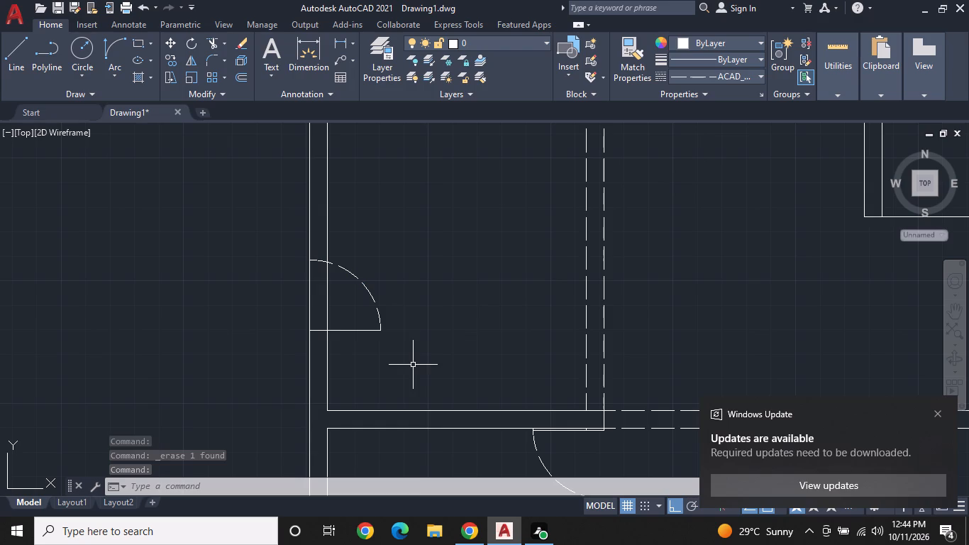
Offset the outer-wall door's leaf line by 1" toward the swing arc to give the leaf thickness.
click(241, 76)
key(space)
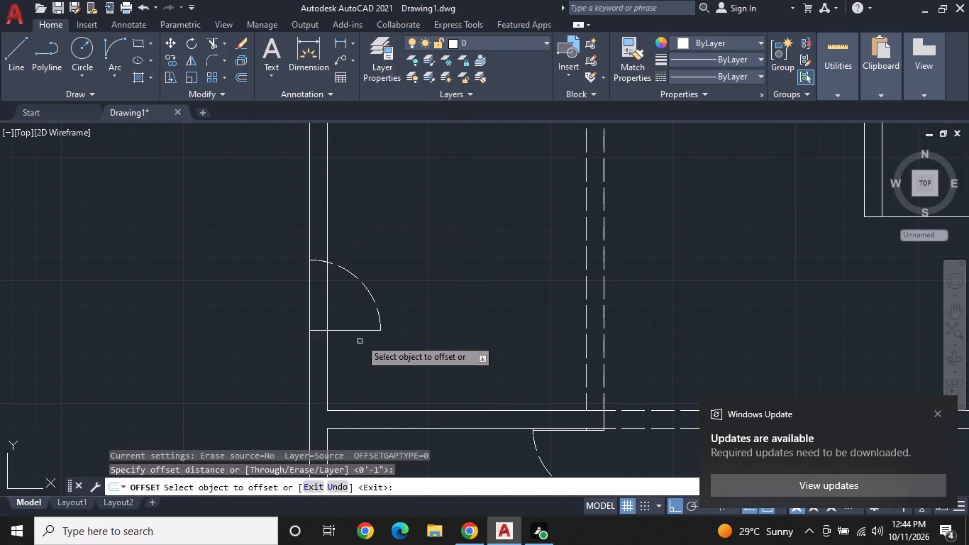
click(360, 330)
click(355, 288)
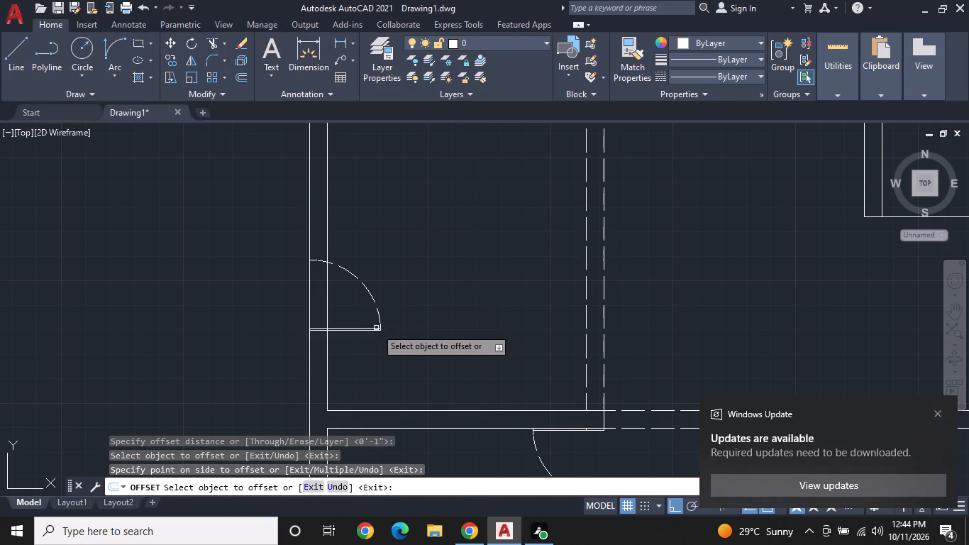
key(Escape)
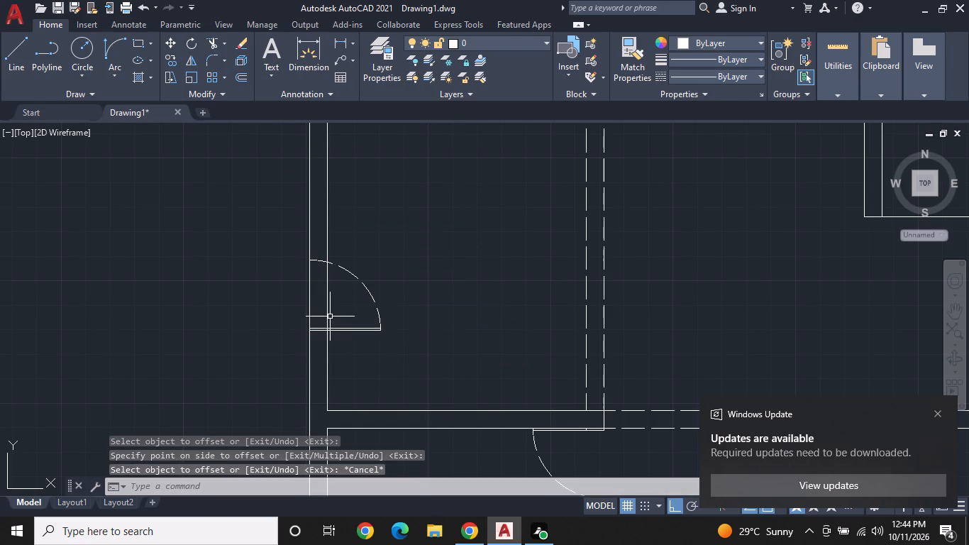
Trim the outer wall's inner face line between the new door's leaf and swing arc.
text(TR)
key(space)
click(326, 304)
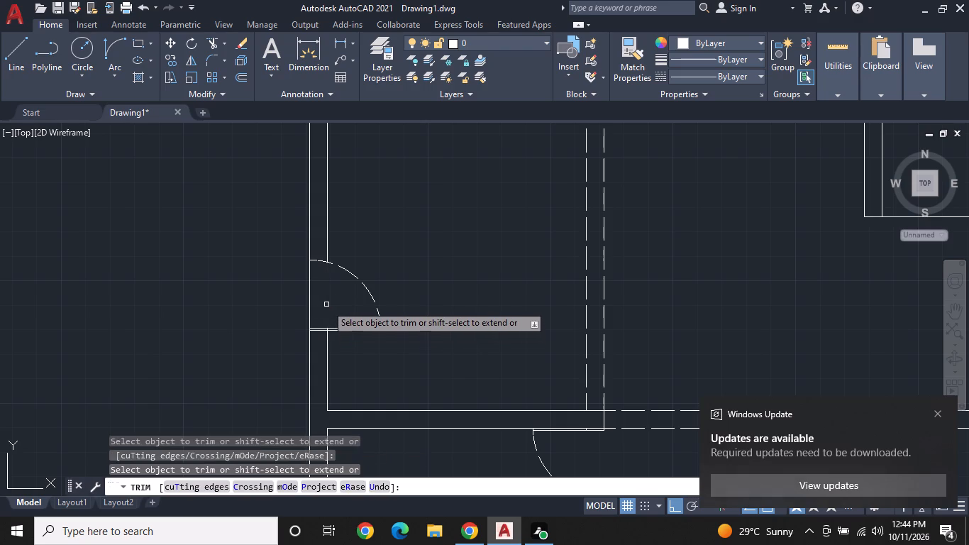
key(Escape)
Draw two short lines about 7'-3" apart across the 9" wall below the small top-centre room, marking the opening's ends.
middle_drag(326, 304, 326, 330)
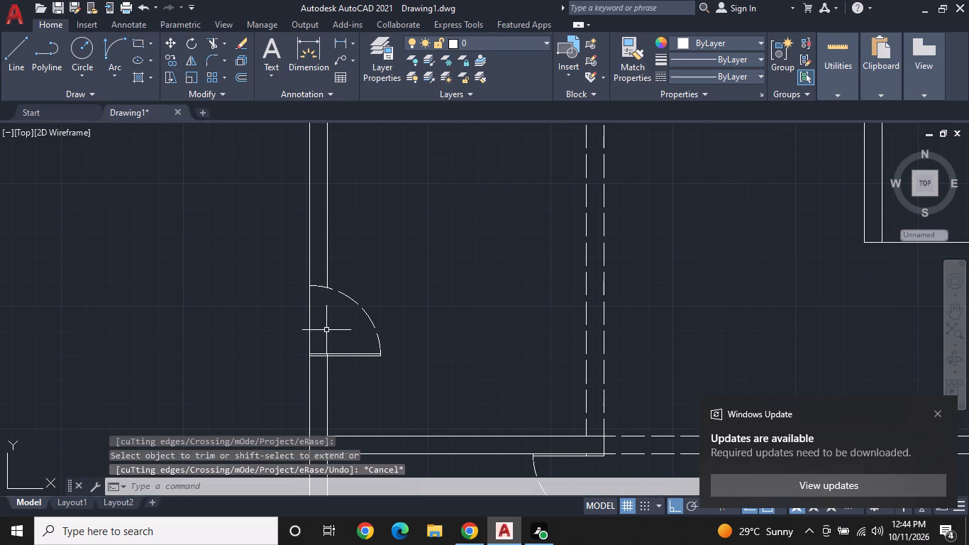
scroll(397, 292, down, 1)
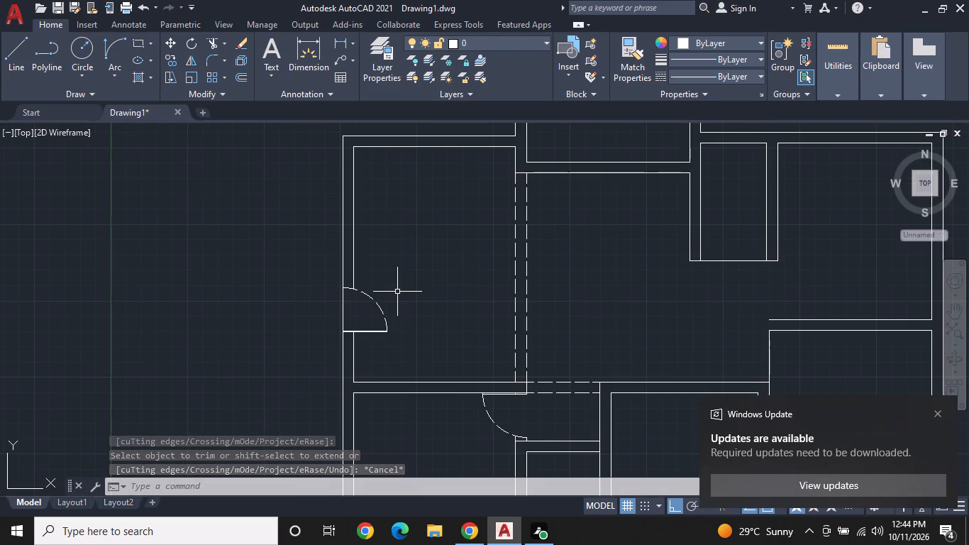
middle_drag(397, 292, 244, 330)
middle_click(244, 330)
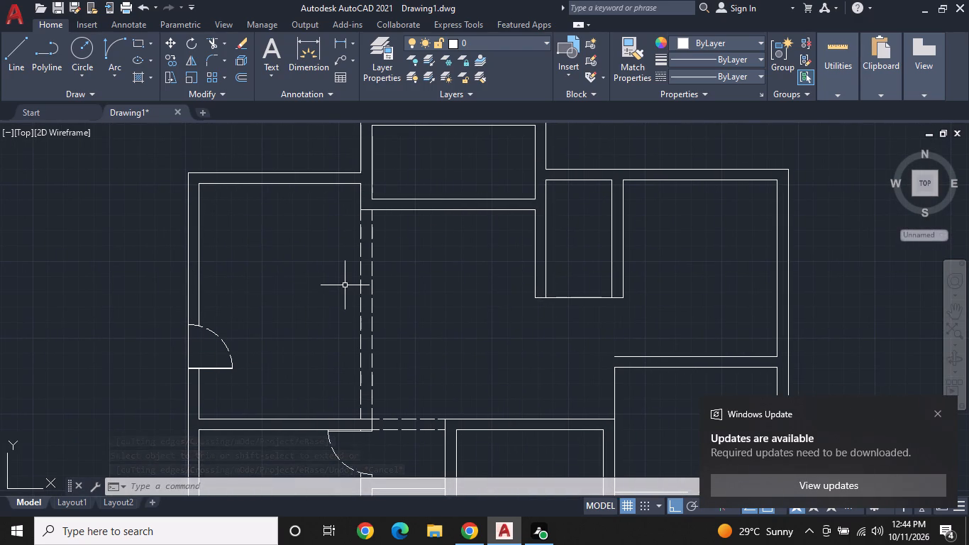
middle_drag(413, 271, 370, 309)
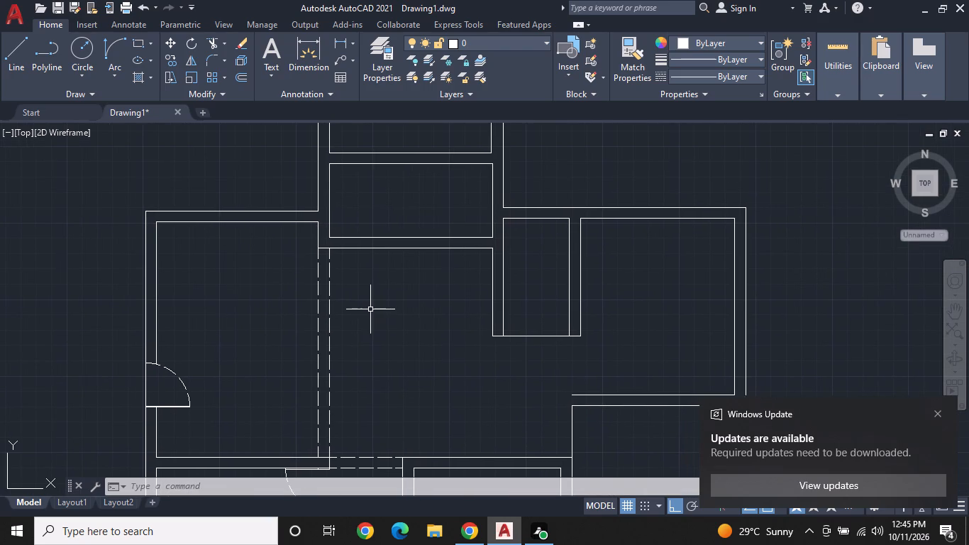
middle_drag(372, 312, 358, 373)
scroll(364, 347, down, 1)
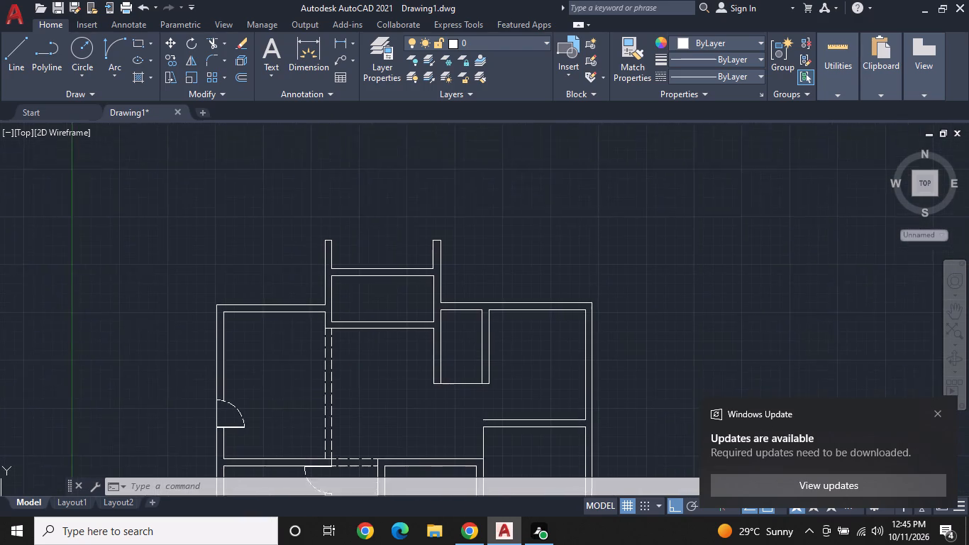
middle_drag(358, 373, 343, 381)
scroll(350, 346, up, 1)
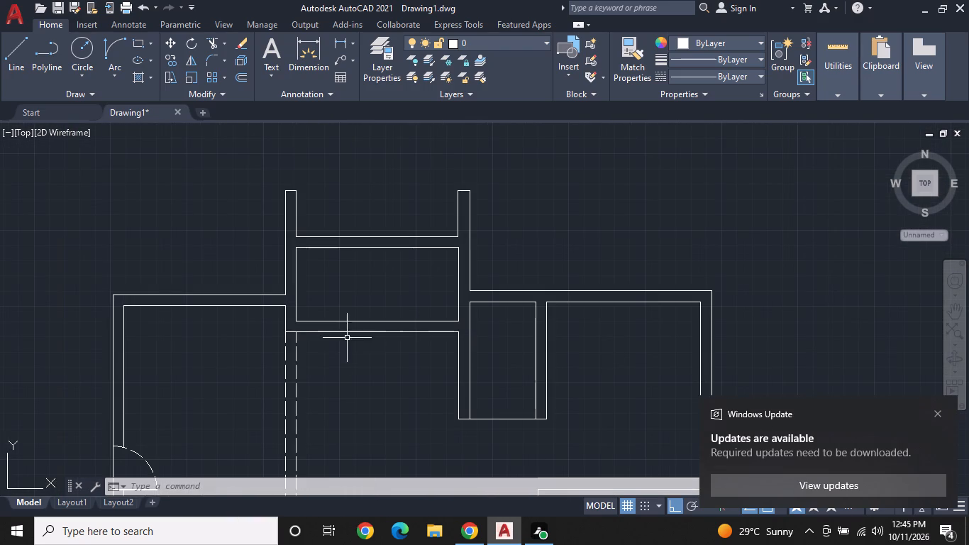
click(9, 50)
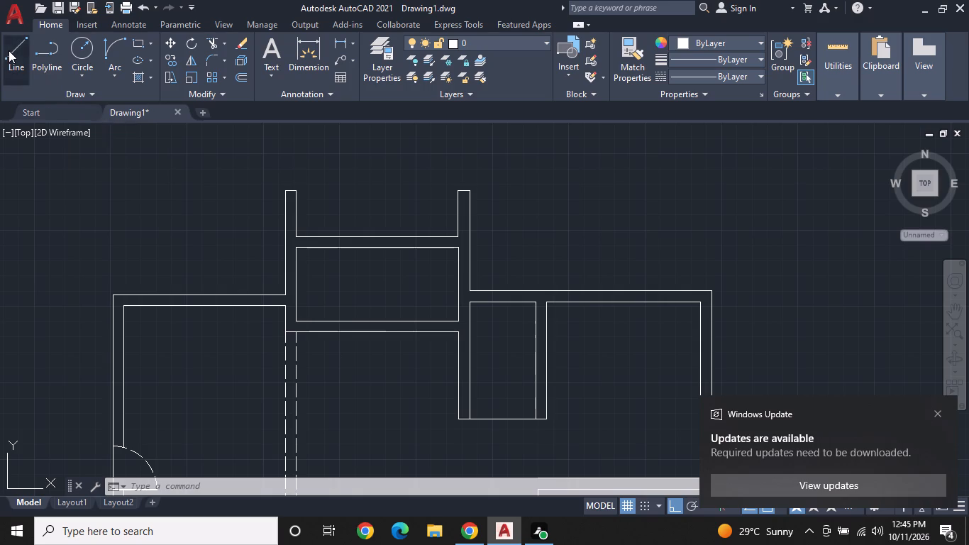
click(326, 321)
click(331, 330)
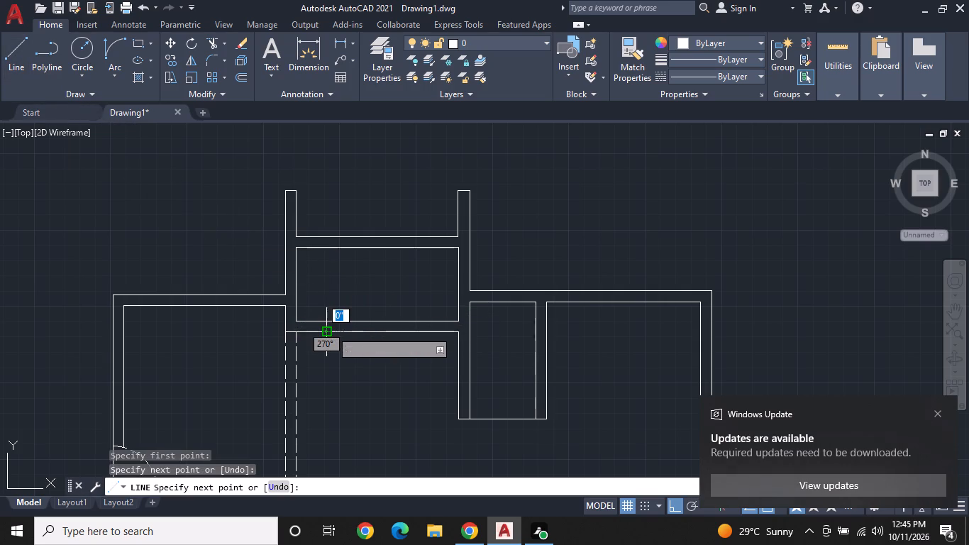
key(space)
scroll(428, 324, up, 1)
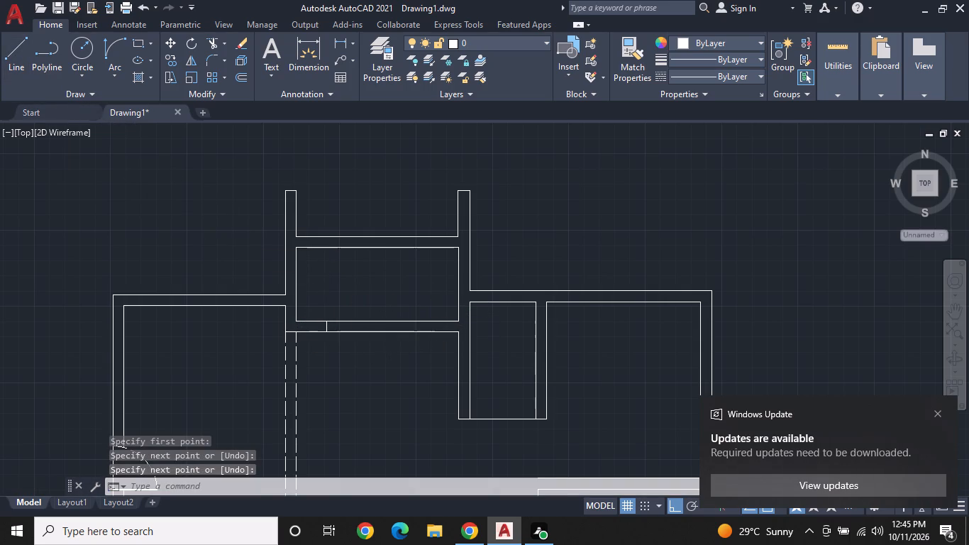
key(space)
click(434, 321)
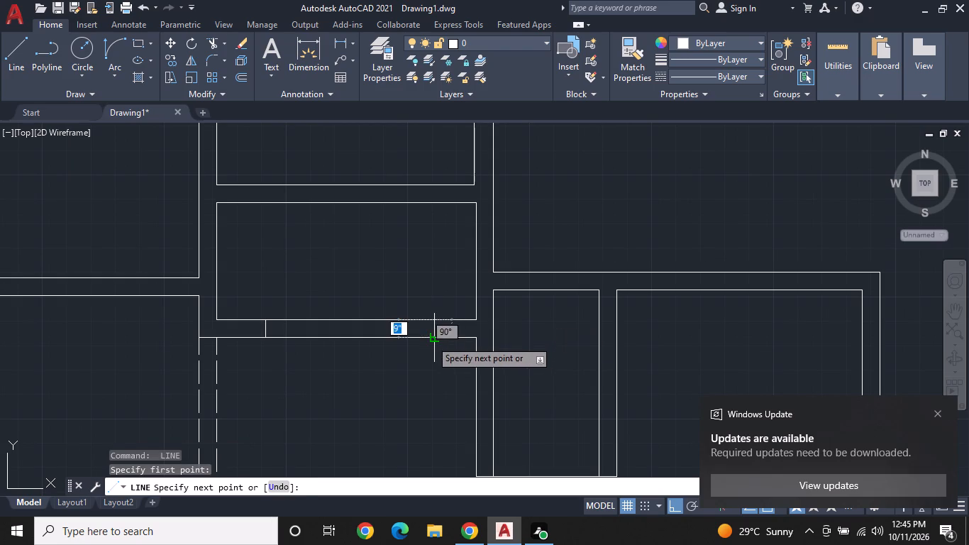
click(430, 340)
key(space)
Draw two crossing diagonal lines between opposite corners of the marked opening in the wall below the top-centre room.
scroll(430, 340, up, 2)
middle_drag(424, 328, 489, 332)
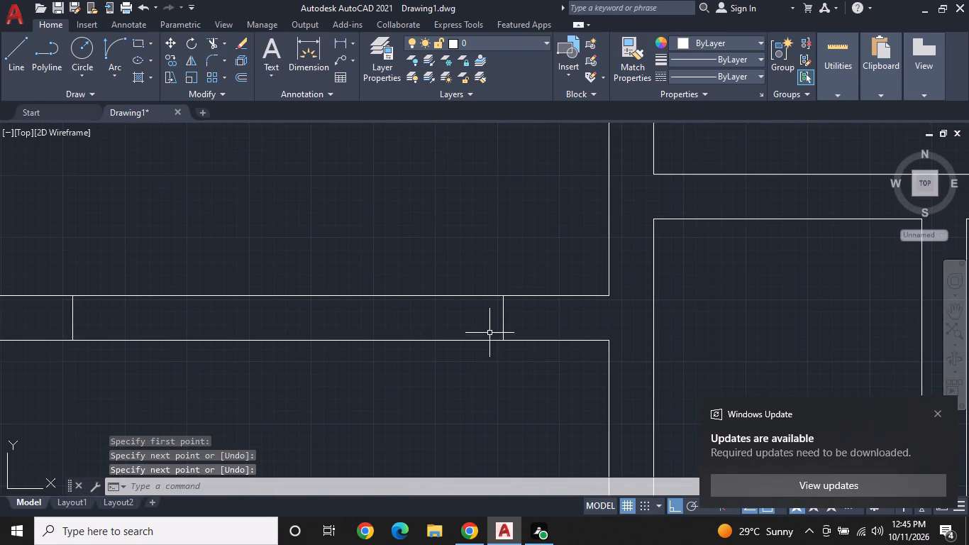
key(space)
click(504, 295)
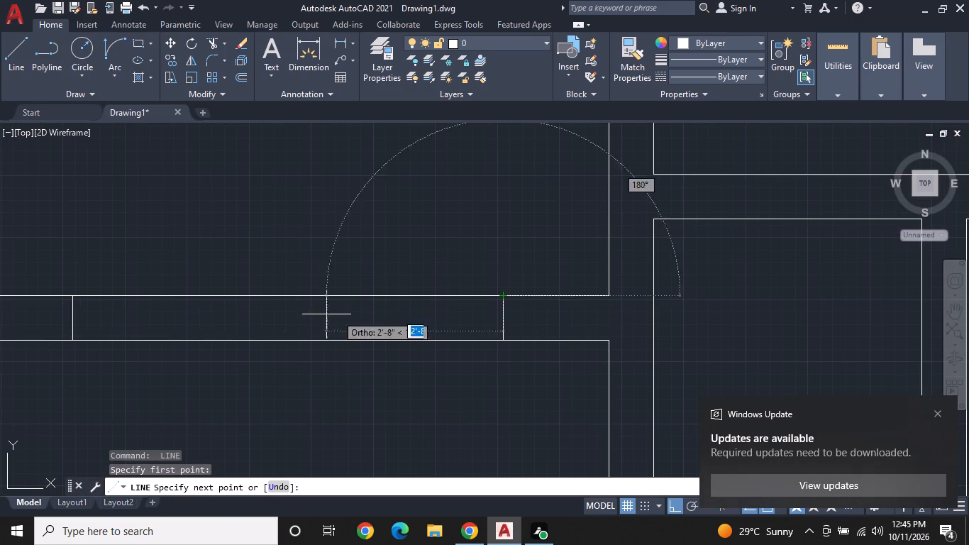
click(71, 341)
key(space)
key(space)
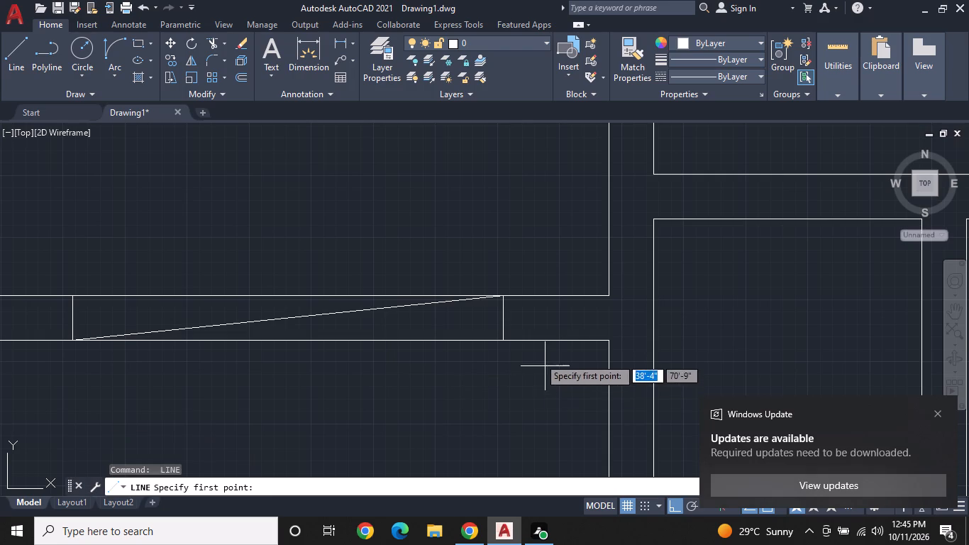
click(503, 338)
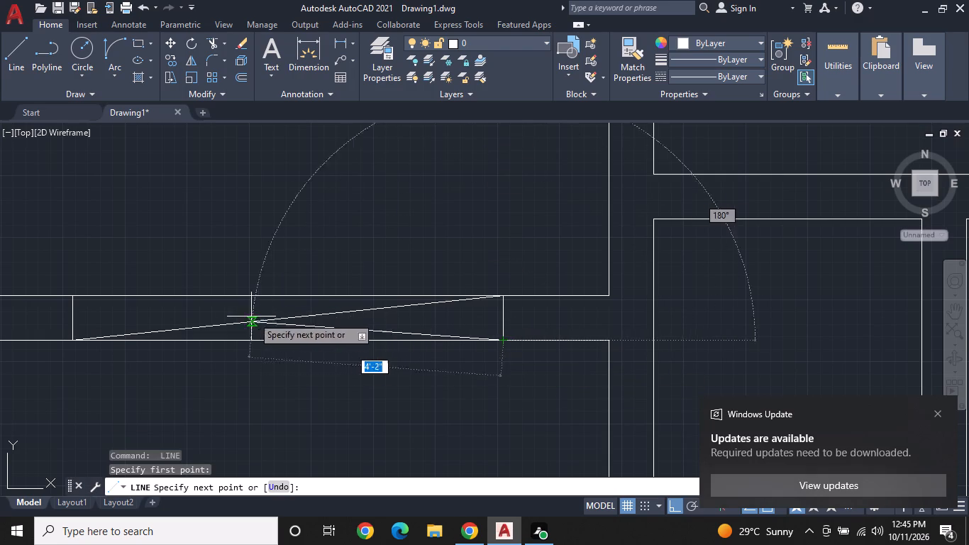
click(72, 299)
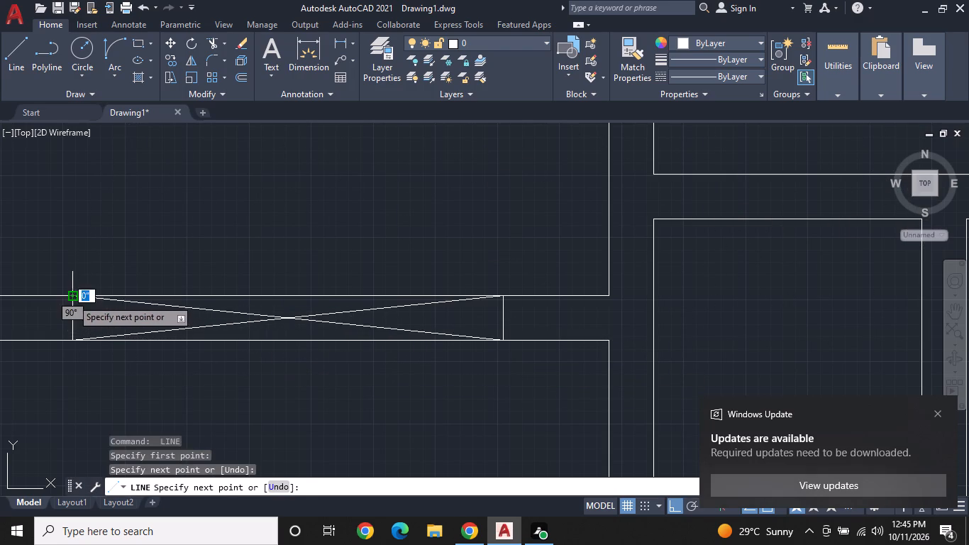
key(space)
scroll(385, 348, down, 1)
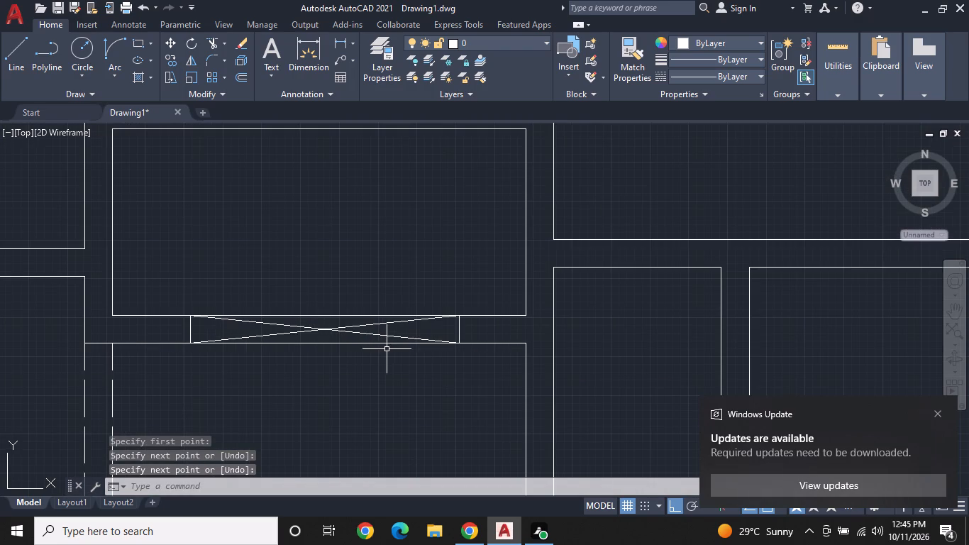
Draw two short lines about 2'-2" apart across the top wall of the narrow room beside the top-right room, marking a window's ends.
middle_drag(387, 349, 293, 383)
middle_drag(533, 384, 448, 360)
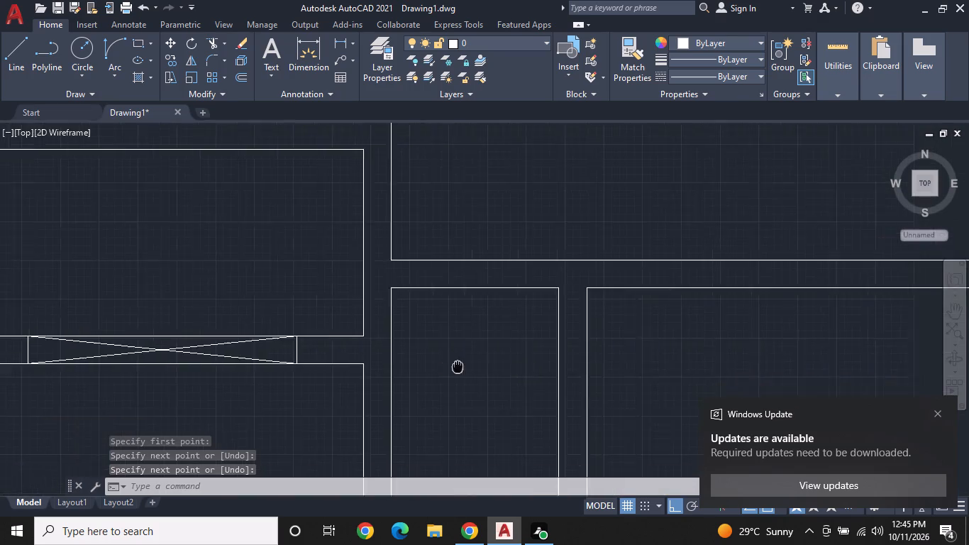
middle_drag(448, 360, 431, 343)
scroll(453, 341, down, 1)
scroll(454, 287, up, 1)
key(space)
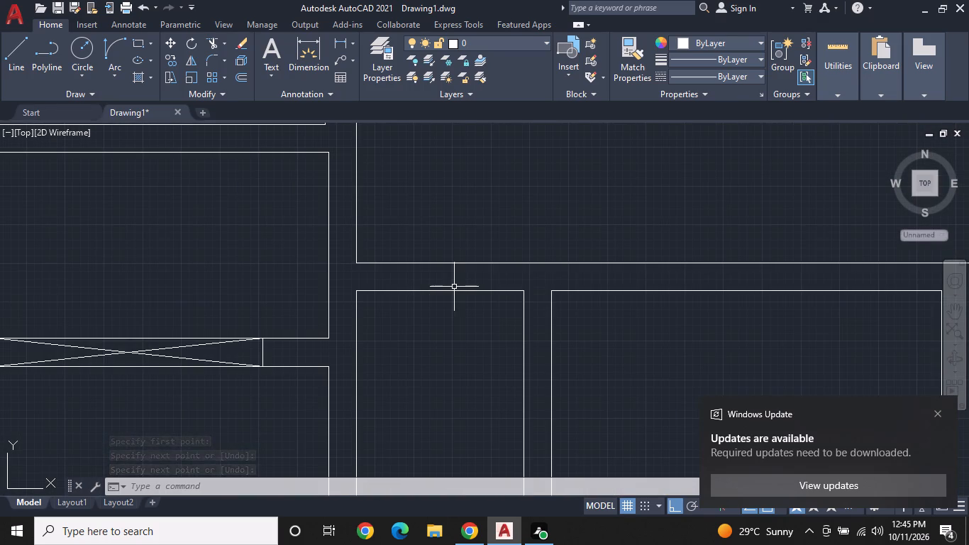
click(490, 264)
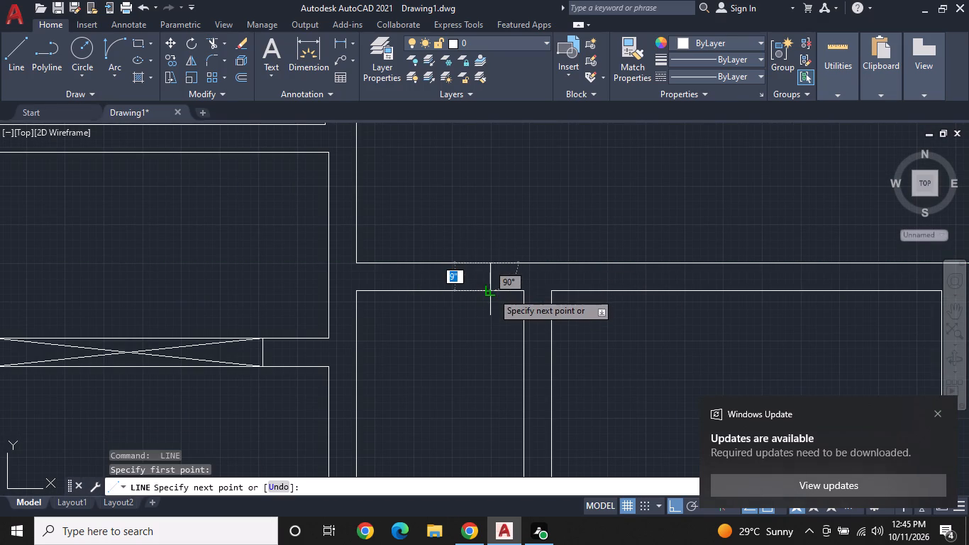
click(492, 292)
key(space)
key(space)
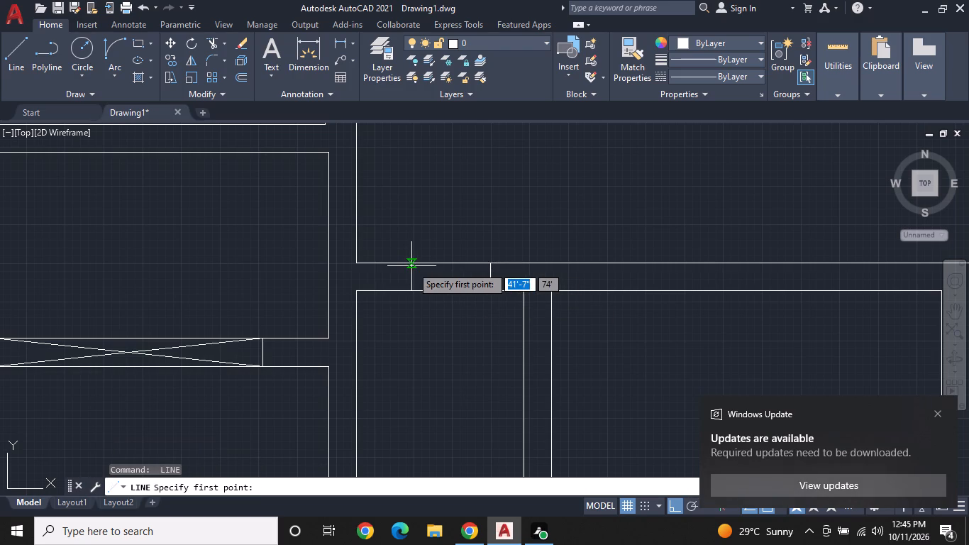
click(409, 264)
click(414, 296)
key(space)
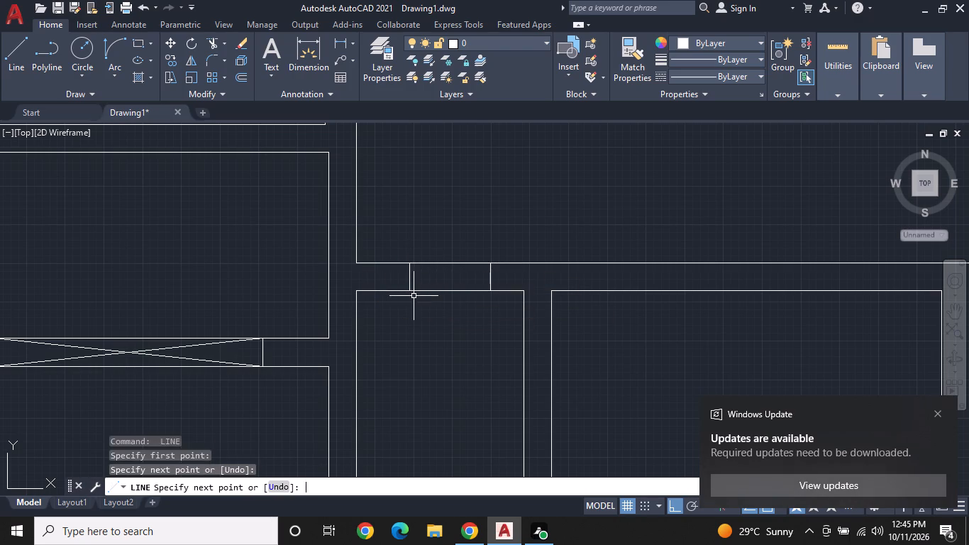
Draw a horizontal centre line between the midpoints of the two window end lines in the narrow room's top wall.
key(space)
click(409, 274)
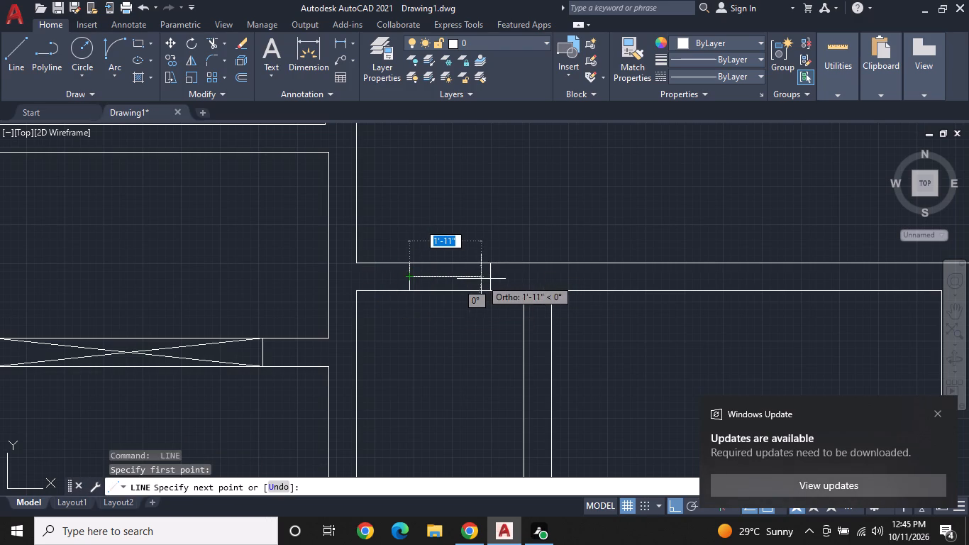
click(491, 280)
scroll(491, 280, up, 3)
key(space)
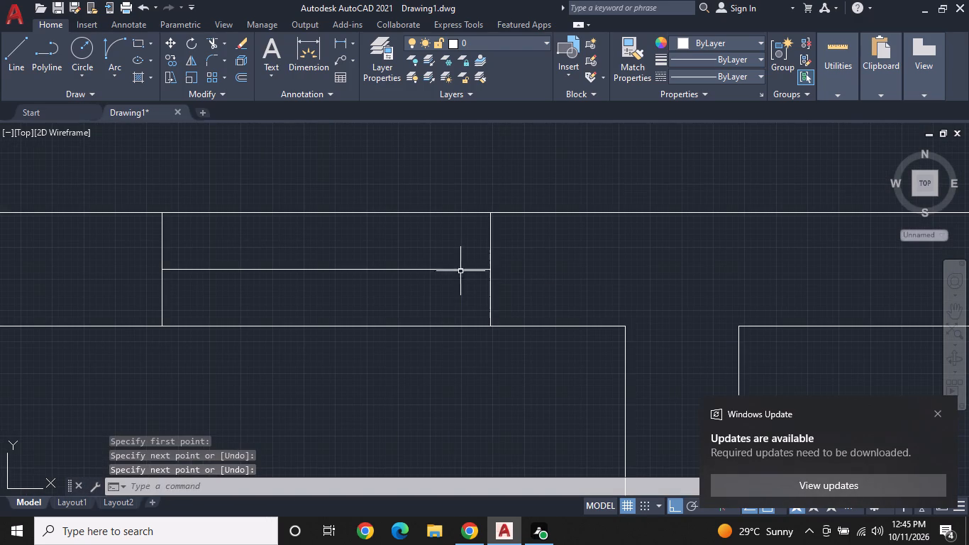
Offset the narrow room's window centre line by 1" to both sides.
click(244, 79)
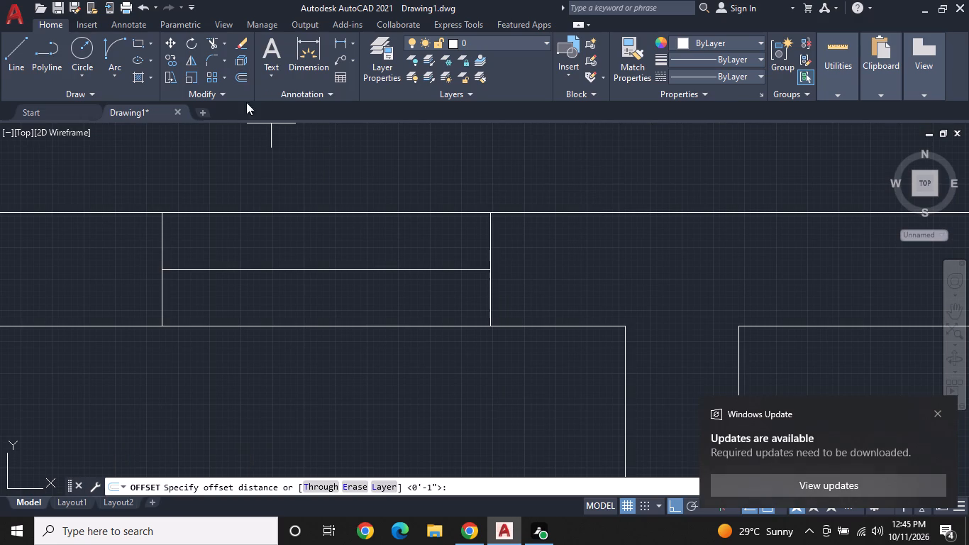
key(space)
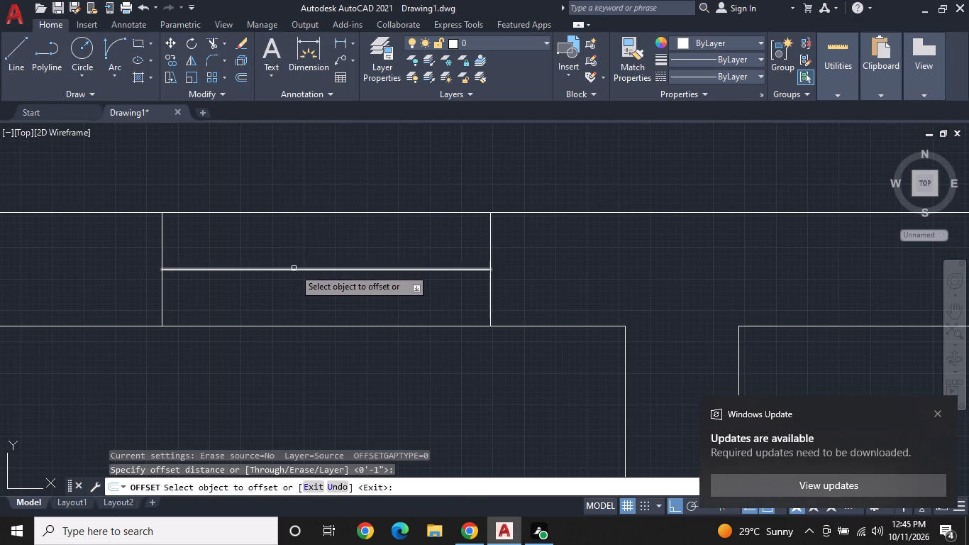
click(294, 268)
click(298, 239)
click(299, 268)
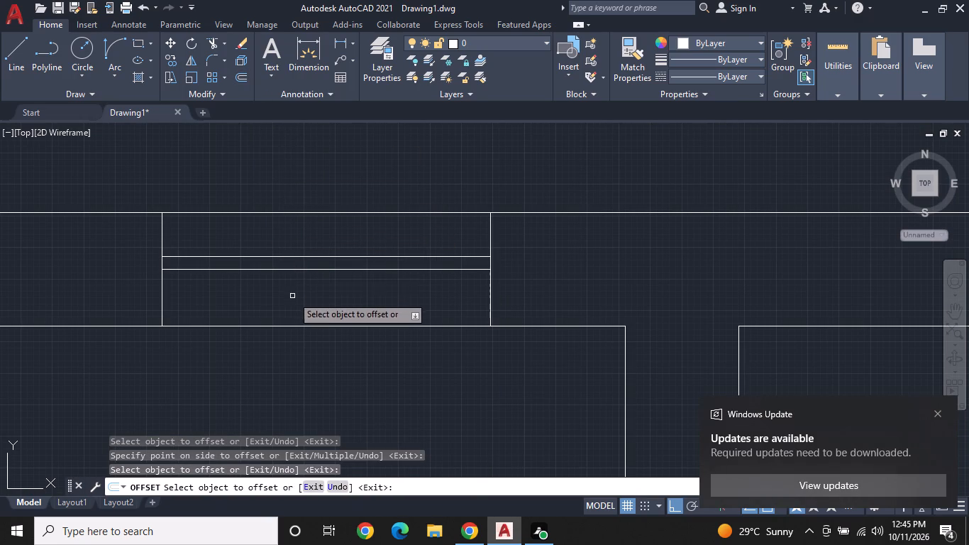
click(300, 270)
click(283, 302)
key(space)
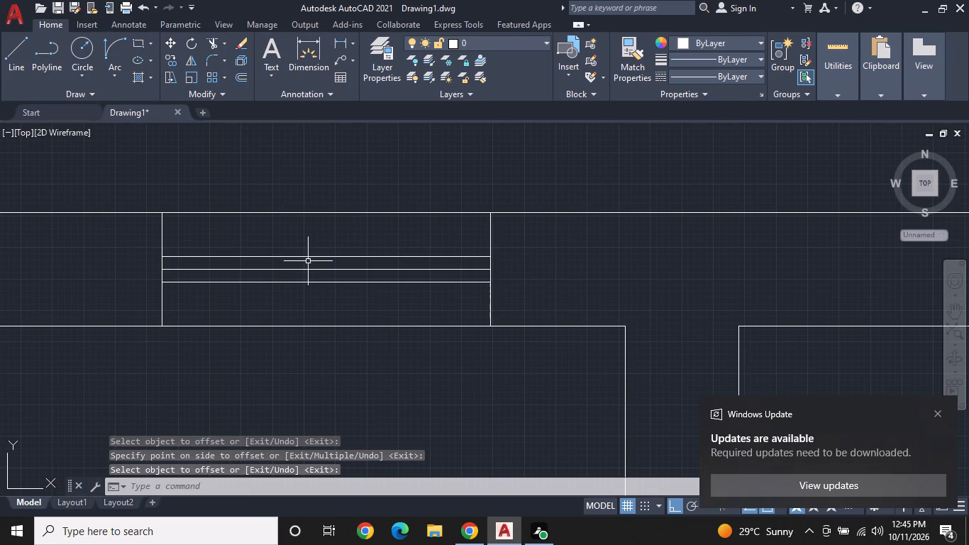
Erase the original centre line of the narrow room's window, keeping the two offset lines.
click(311, 269)
right_click(311, 269)
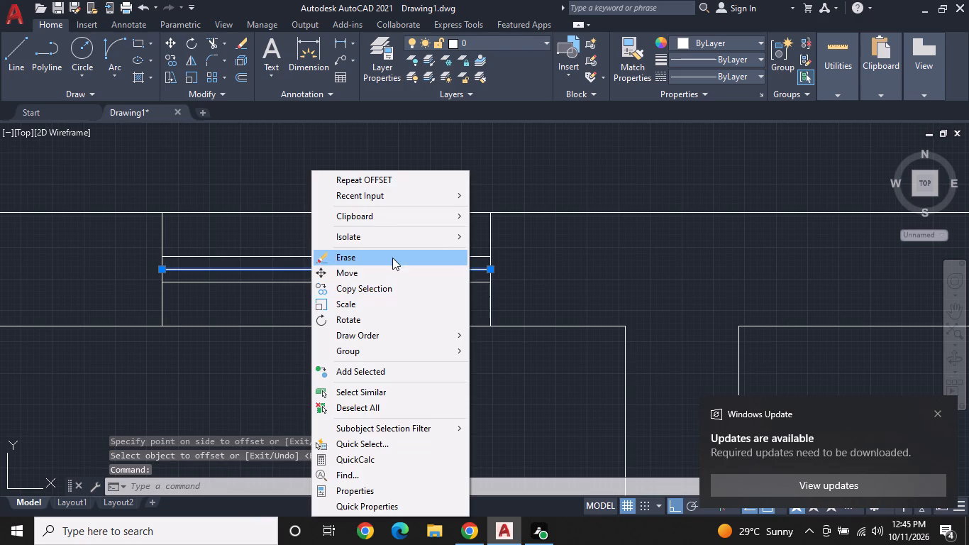
click(392, 257)
Draw a short line across the top wall of the large top-right room, marking the window's left end.
scroll(392, 260, down, 2)
middle_drag(409, 289, 204, 284)
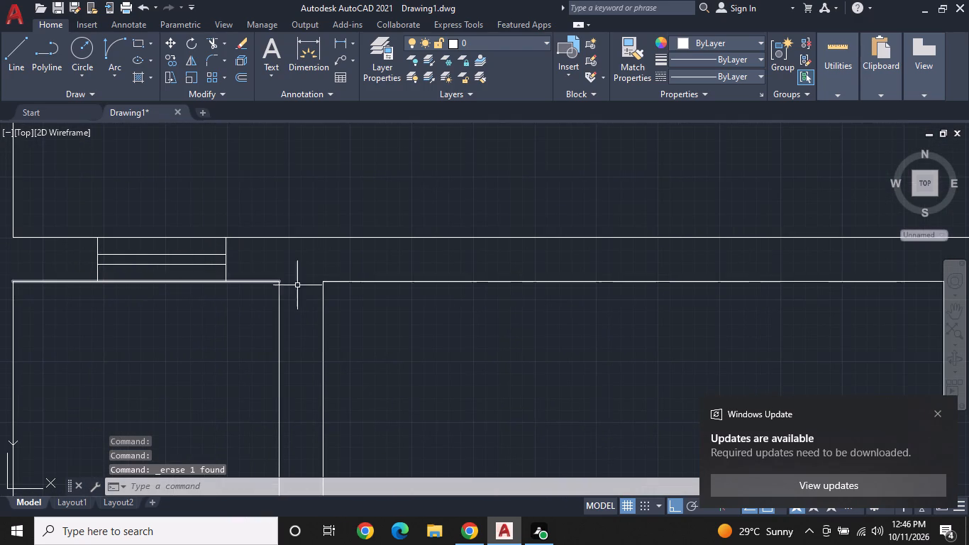
scroll(356, 287, down, 1)
middle_drag(323, 304, 217, 296)
middle_click(210, 296)
middle_click(182, 291)
middle_click(175, 287)
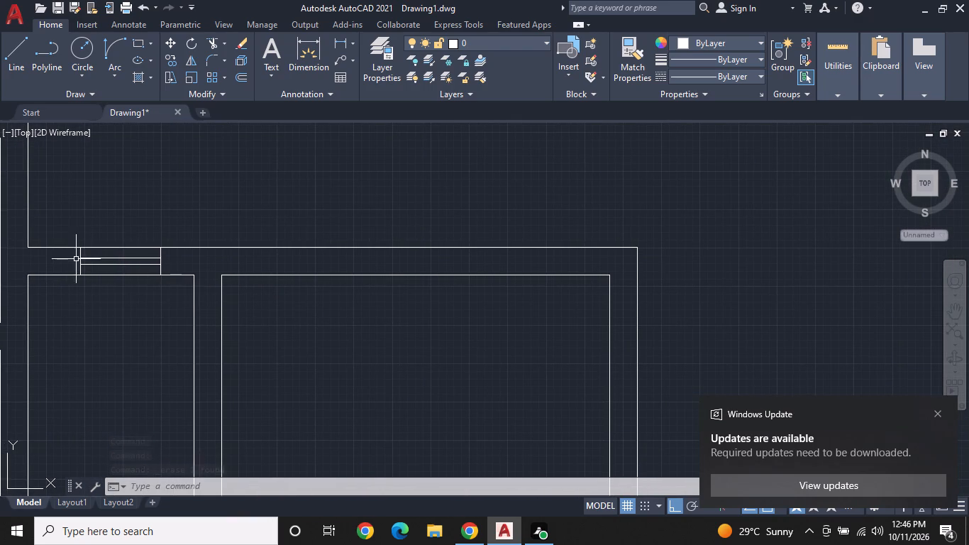
click(6, 52)
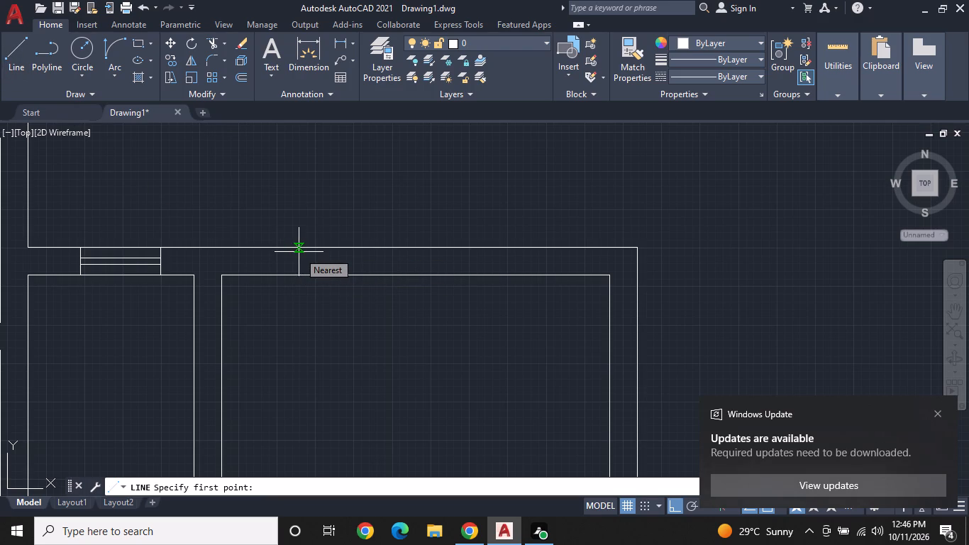
click(301, 250)
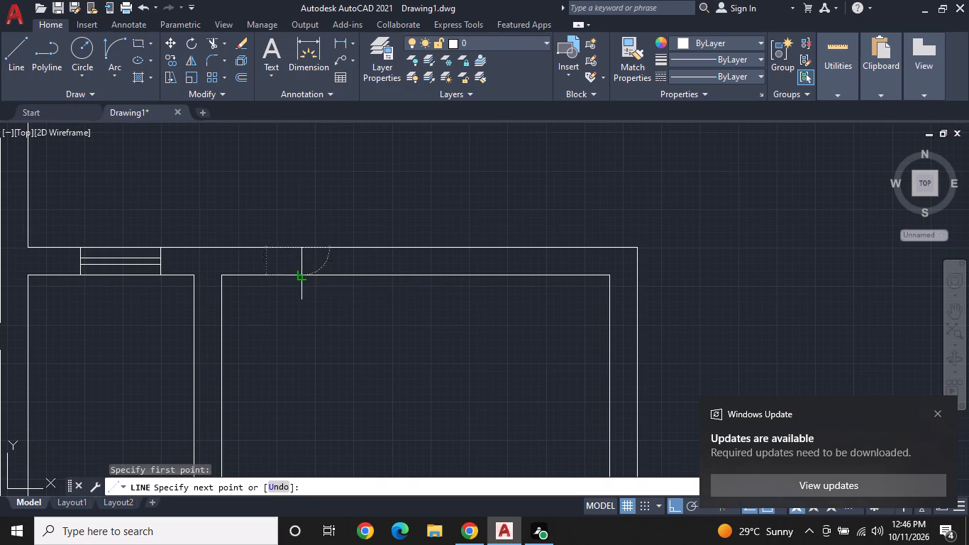
click(301, 273)
key(space)
Draw a centre line about 4' long from that end line's midpoint and close it with a second line across the wall.
key(space)
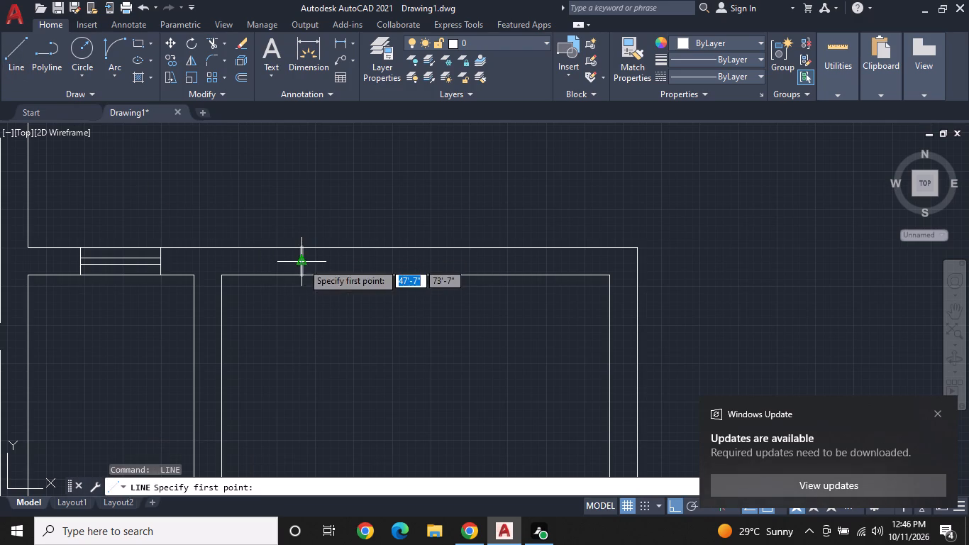
click(302, 263)
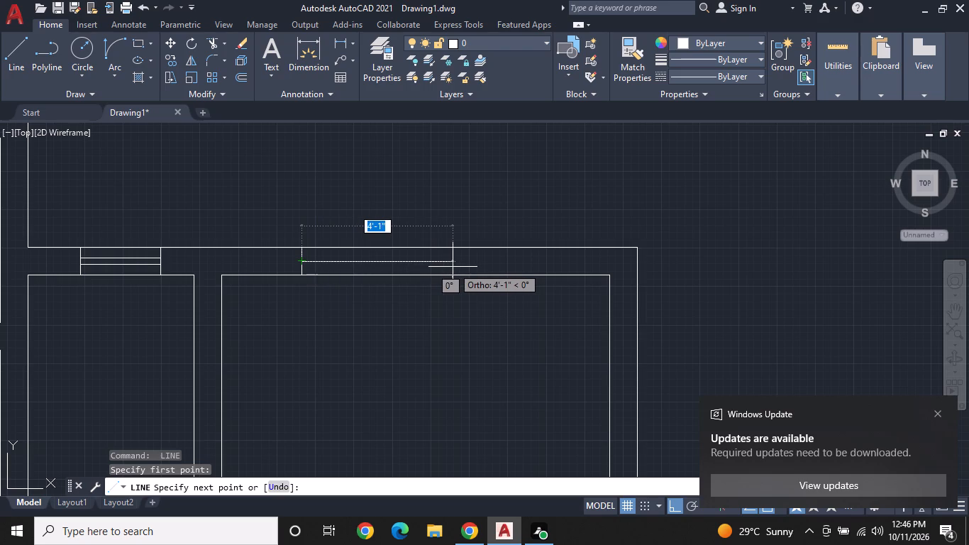
click(450, 267)
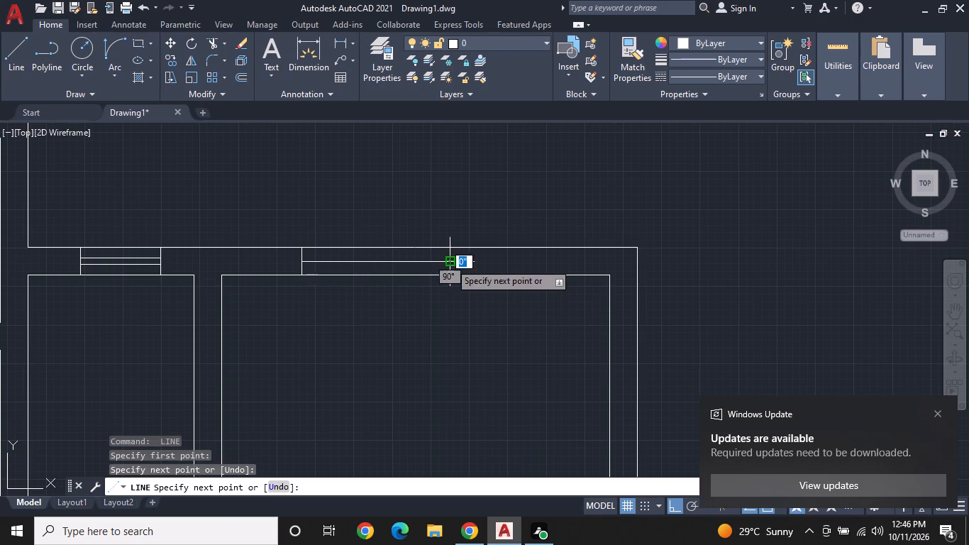
click(450, 248)
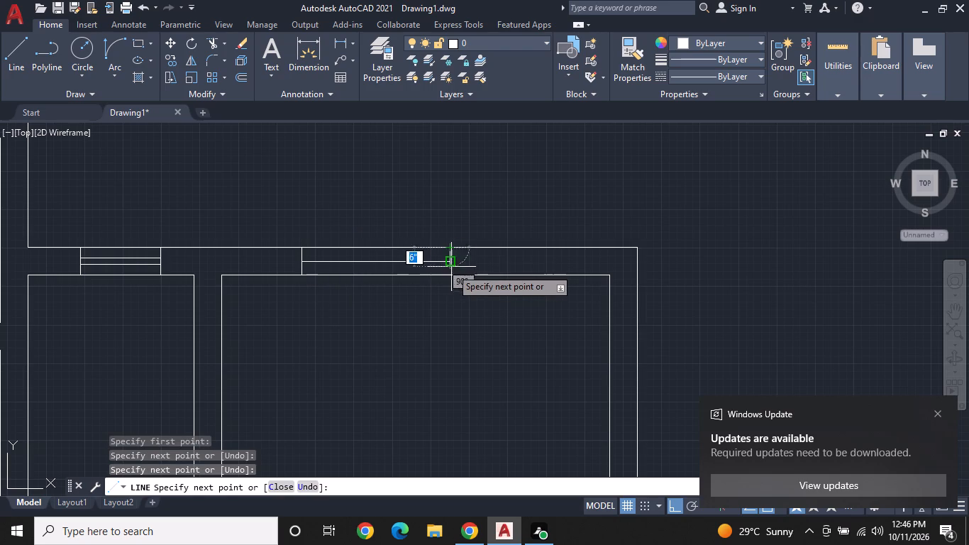
click(451, 274)
key(space)
key(space)
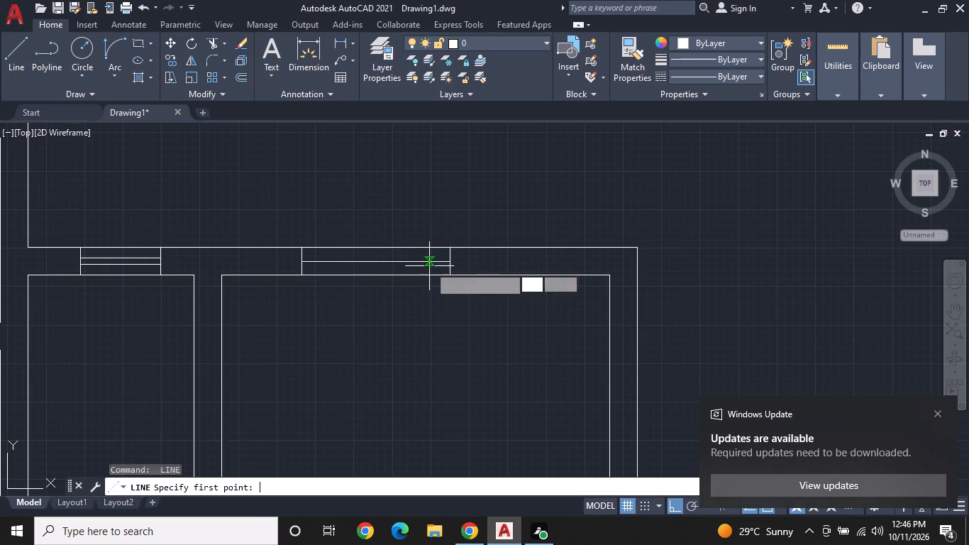
key(space)
key(space)
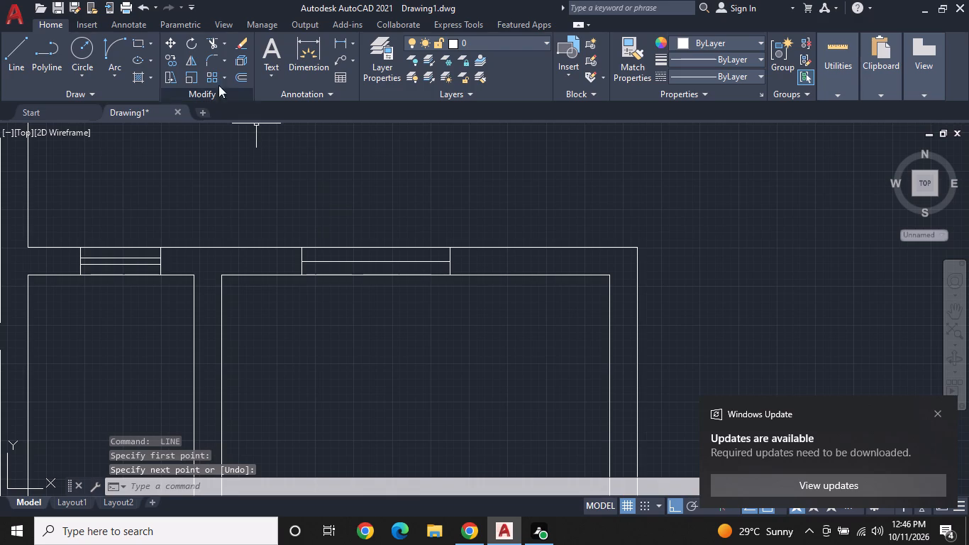
Offset the top-right room's window centre line by 1" to both sides.
click(237, 76)
key(space)
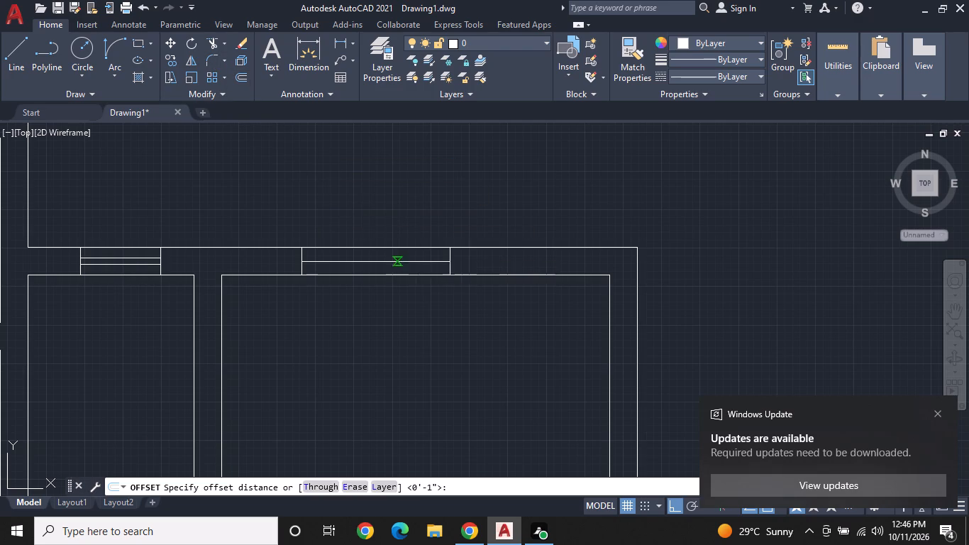
double_click(397, 263)
click(399, 241)
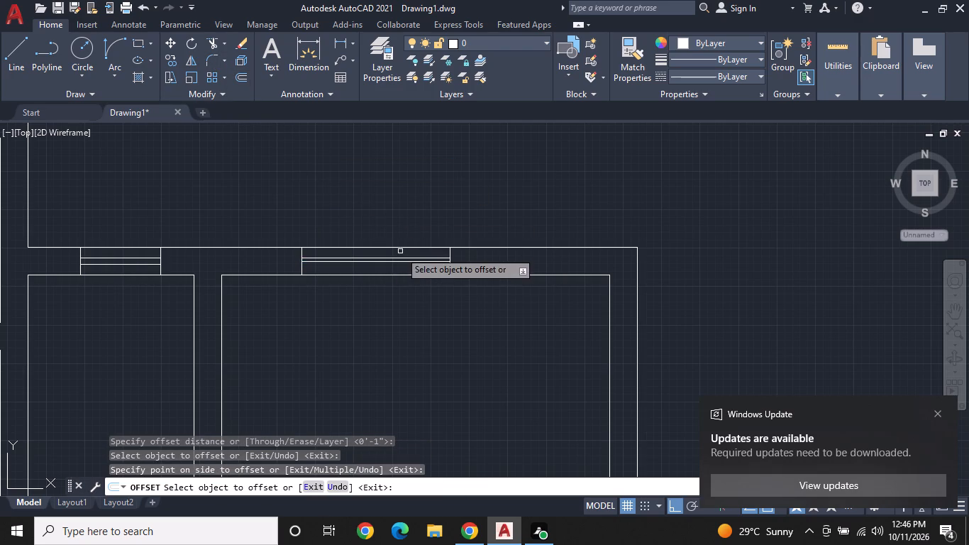
scroll(399, 262, up, 3)
click(399, 258)
click(389, 290)
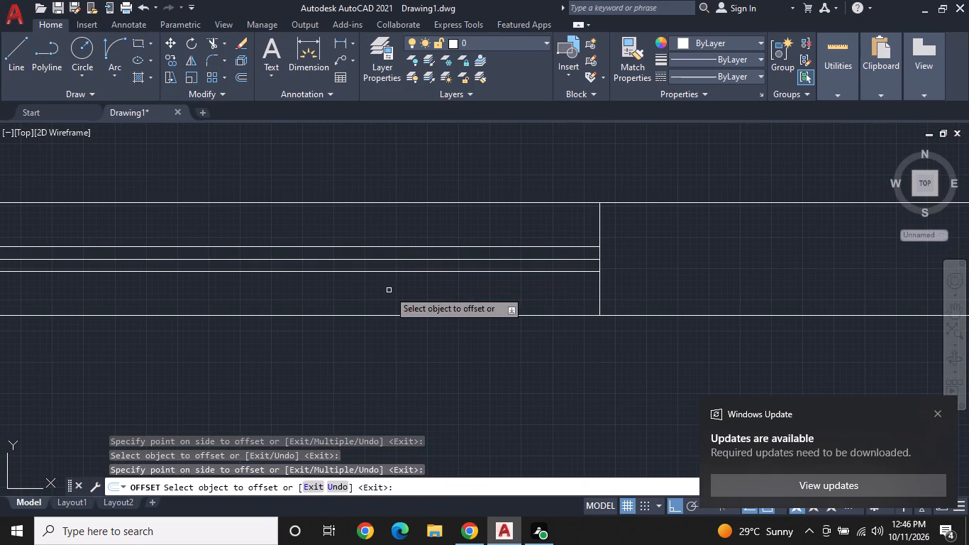
key(space)
Erase the original centre line of the top-right room's window, keeping the two offset lines.
click(389, 260)
right_click(389, 260)
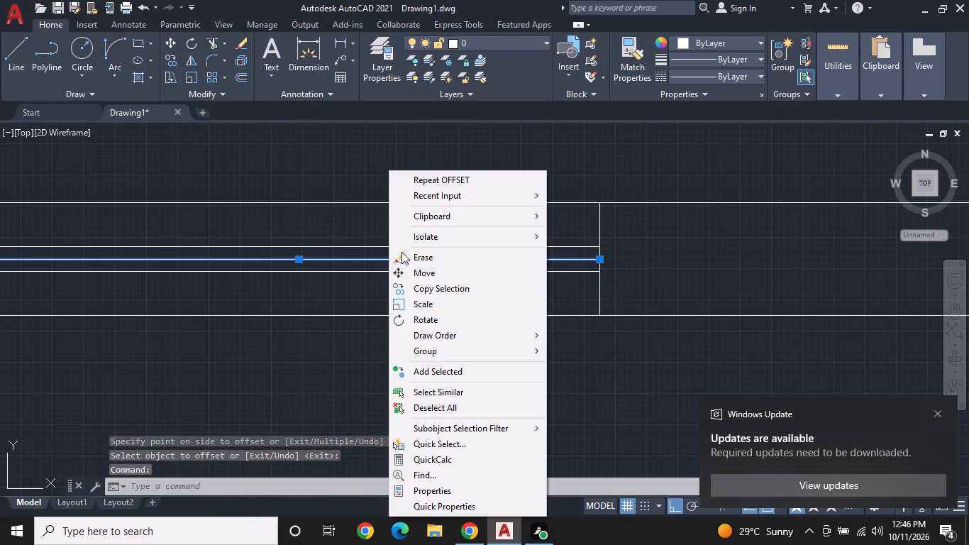
click(419, 258)
Draw a short line across the right outer wall, a little above the top-right room's lower corner, marking a window's lower end.
scroll(419, 258, down, 2)
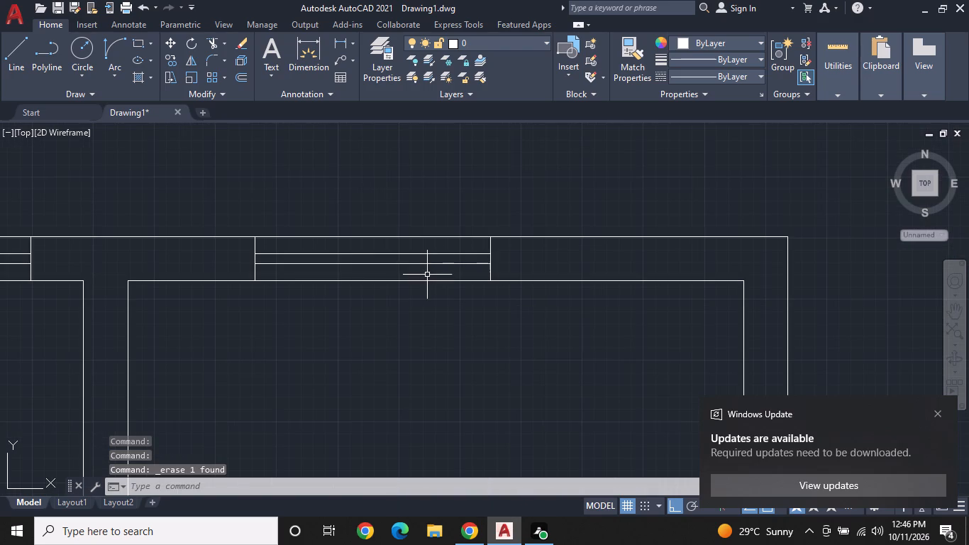
middle_drag(411, 277, 258, 261)
middle_drag(254, 260, 194, 240)
scroll(450, 304, down, 2)
middle_drag(437, 280, 309, 197)
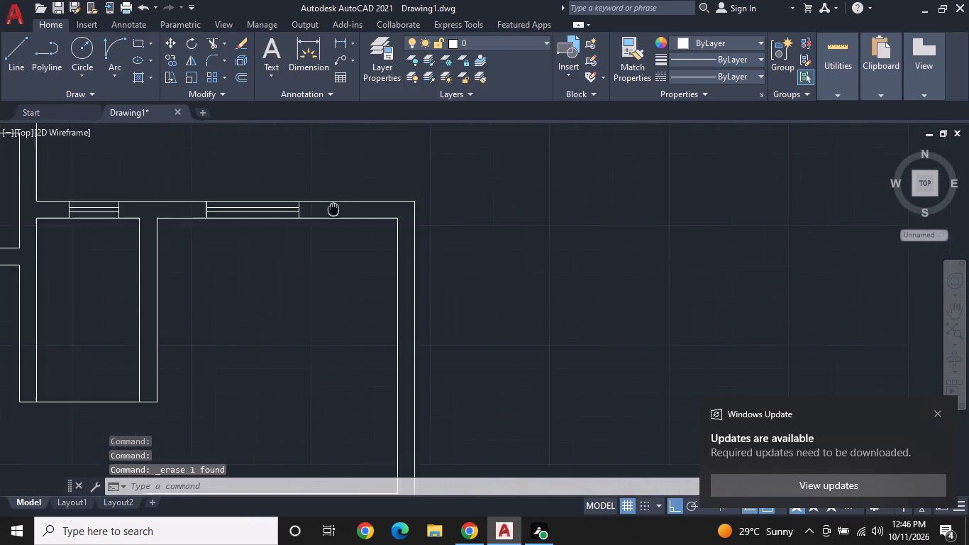
middle_drag(309, 197, 283, 190)
middle_click(275, 188)
middle_drag(319, 267, 314, 232)
scroll(314, 224, up, 1)
scroll(331, 304, up, 1)
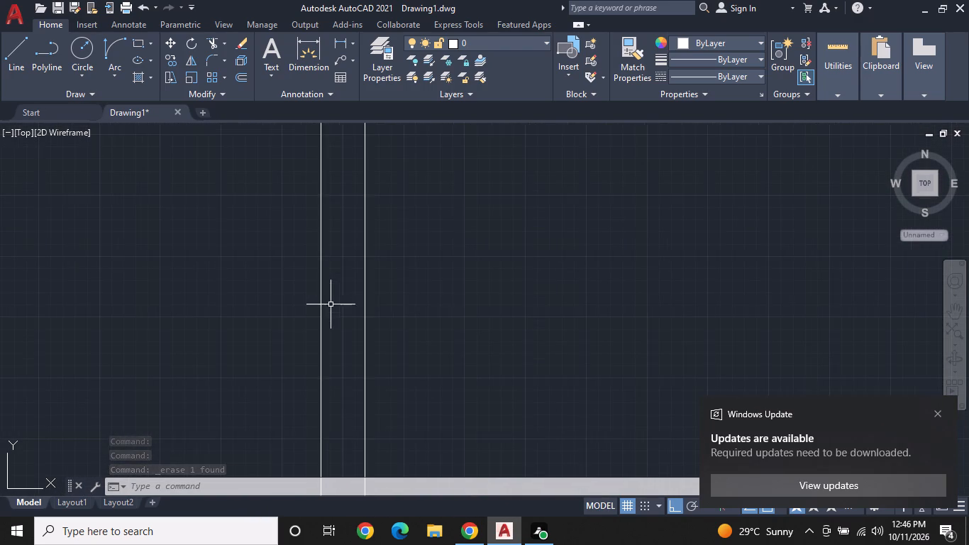
middle_drag(317, 276, 317, 178)
key(l)
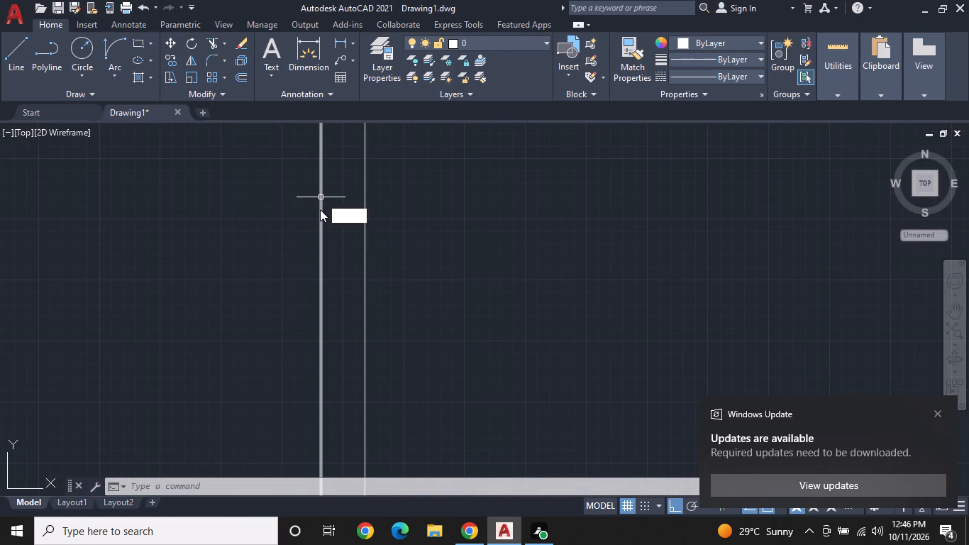
key(space)
scroll(323, 230, down, 2)
middle_drag(331, 319, 329, 298)
middle_click(329, 296)
scroll(329, 293, up, 2)
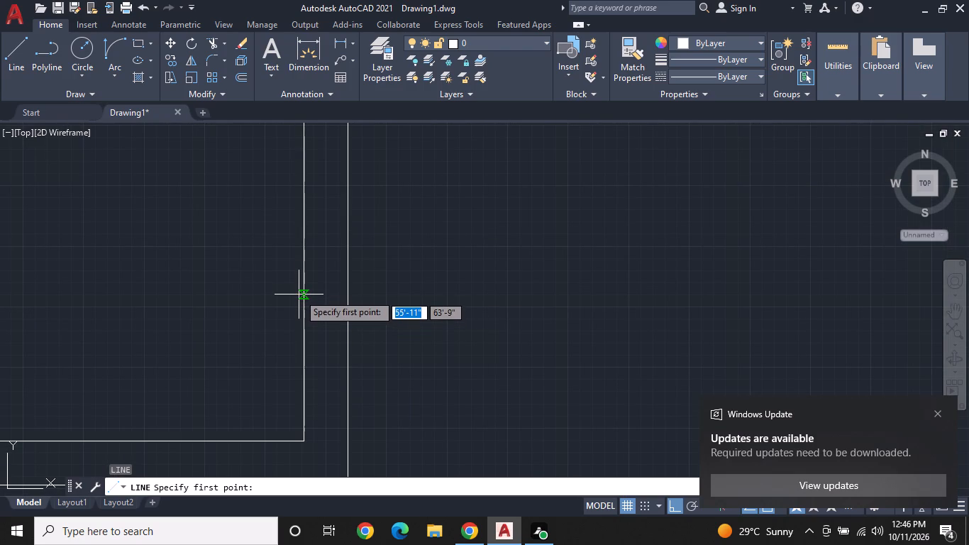
click(301, 289)
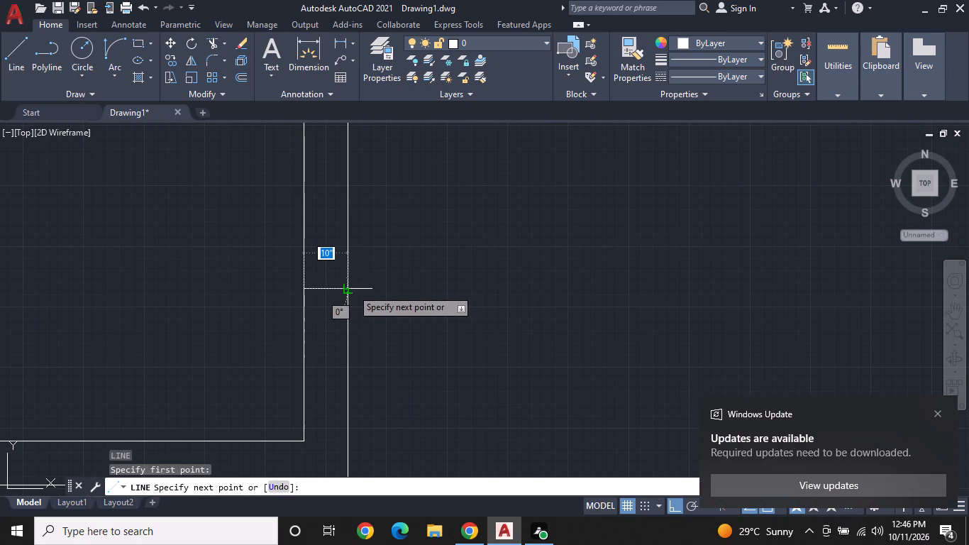
click(352, 289)
key(space)
Draw a centre line about 3' long up from the window end line's midpoint and close it with a line across the wall.
middle_drag(335, 275, 365, 346)
key(space)
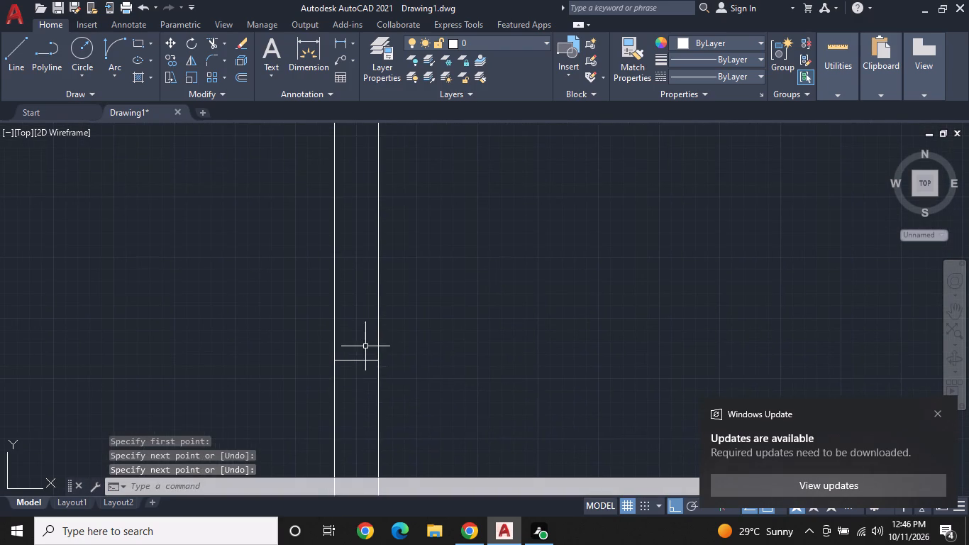
click(356, 360)
middle_drag(355, 223, 360, 252)
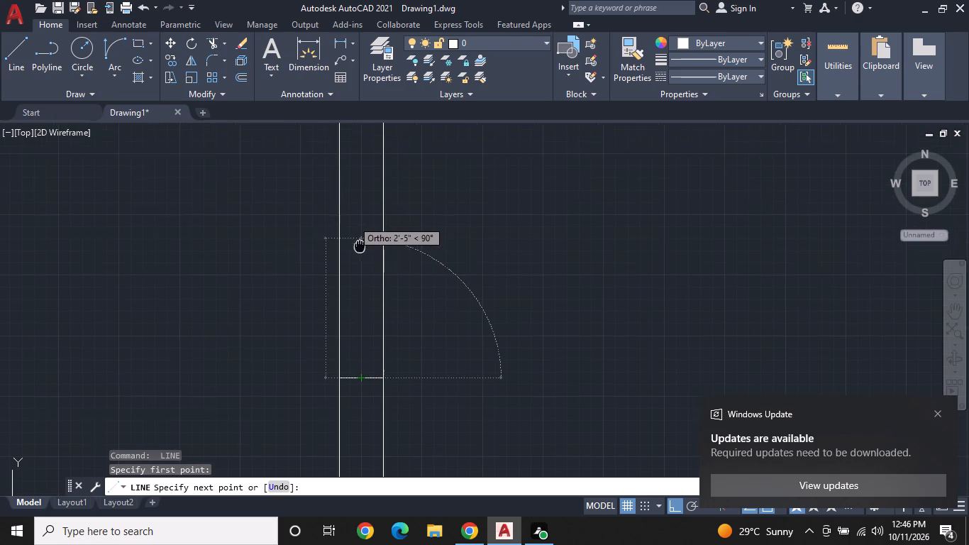
middle_drag(360, 252, 360, 289)
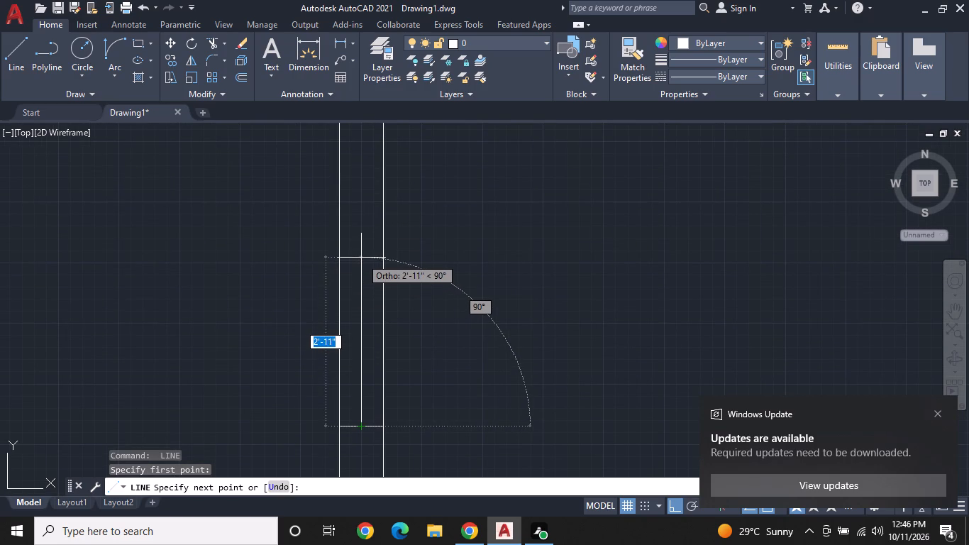
click(361, 254)
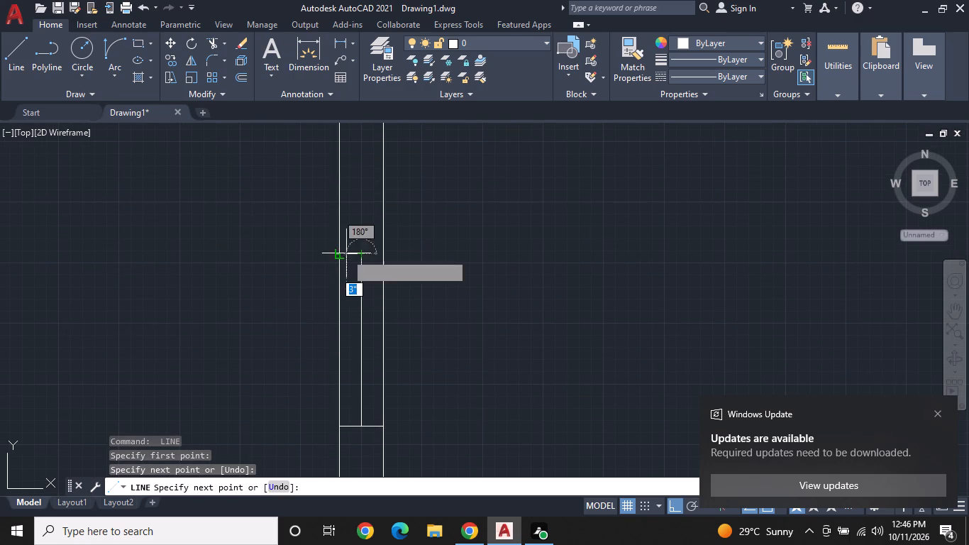
click(341, 253)
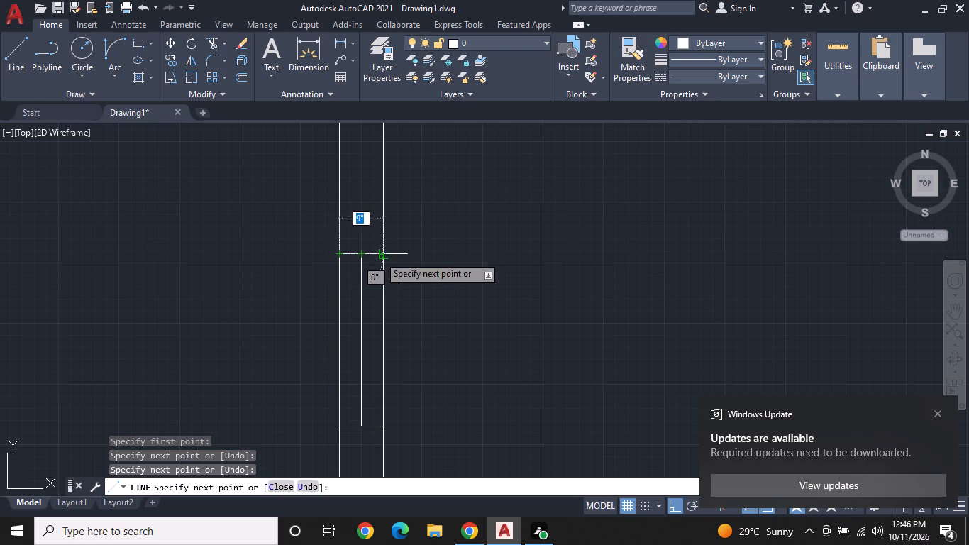
double_click(379, 255)
key(space)
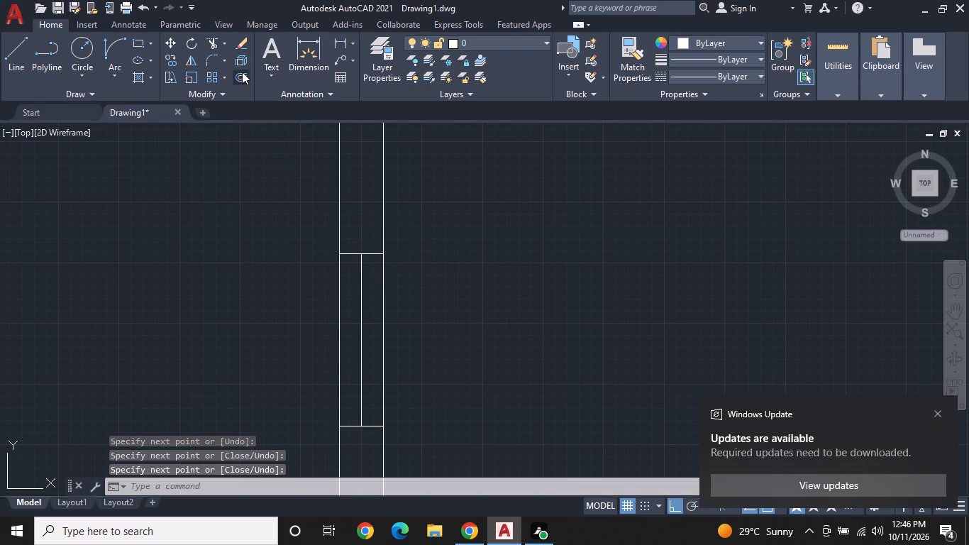
Offset the new window's centre line by 1" to both sides.
click(242, 72)
key(space)
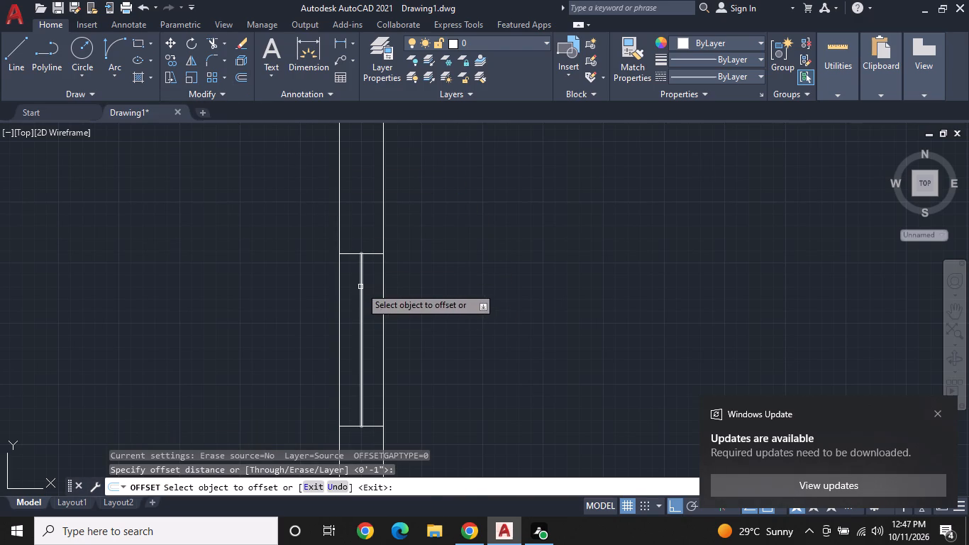
click(360, 287)
click(348, 287)
click(362, 287)
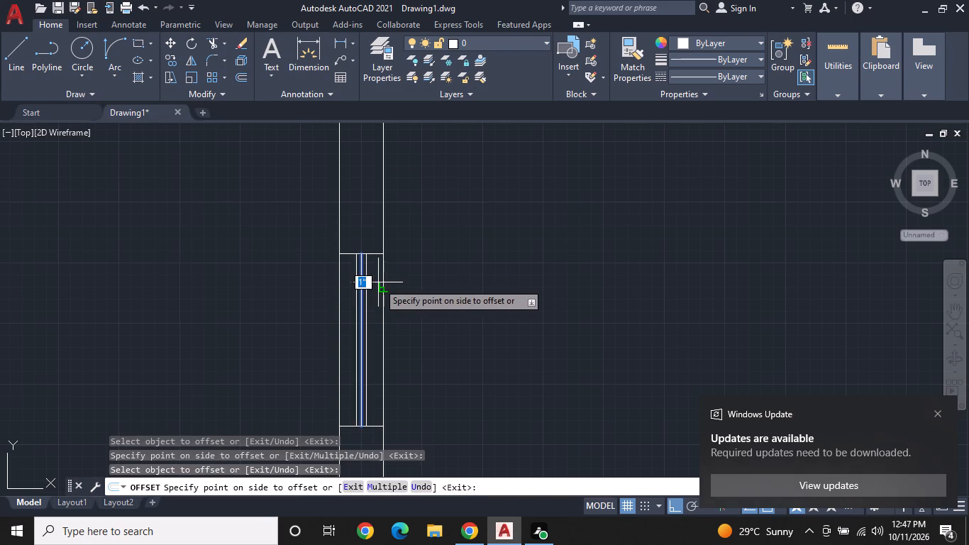
click(378, 282)
key(space)
Erase the original centre line of this window, keeping the two offset lines.
scroll(368, 287, up, 2)
click(351, 274)
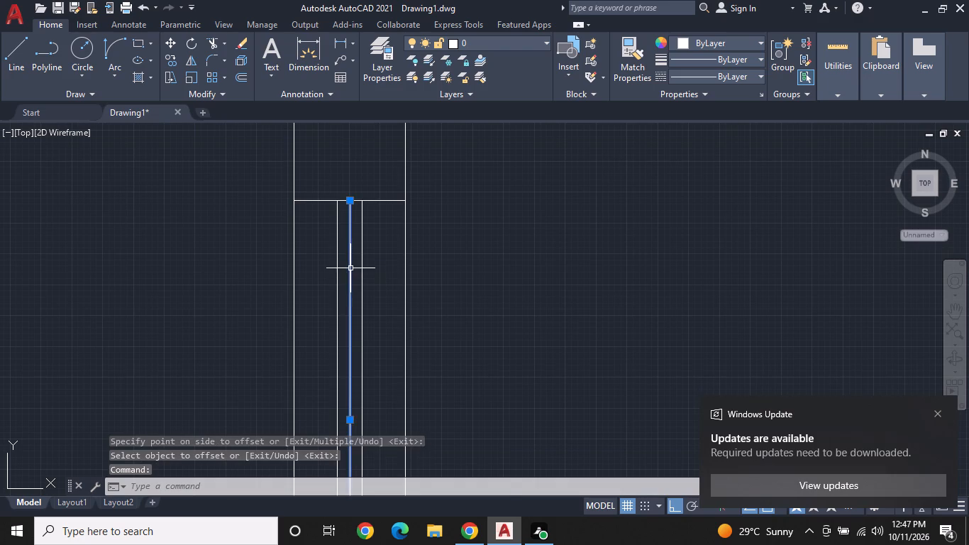
right_click(350, 268)
click(367, 255)
Trim the vertical wall line between the horizontal wall below the top-right room and the lower room's top corner, leaving an opening.
scroll(367, 255, down, 3)
middle_drag(373, 281, 377, 240)
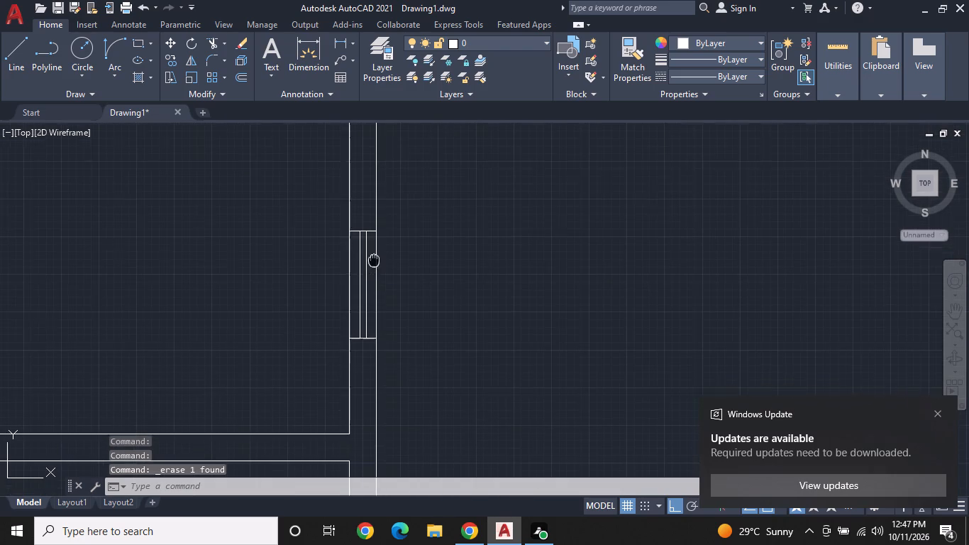
middle_drag(377, 240, 381, 211)
middle_drag(387, 202, 398, 182)
scroll(357, 269, down, 1)
middle_drag(346, 290, 461, 243)
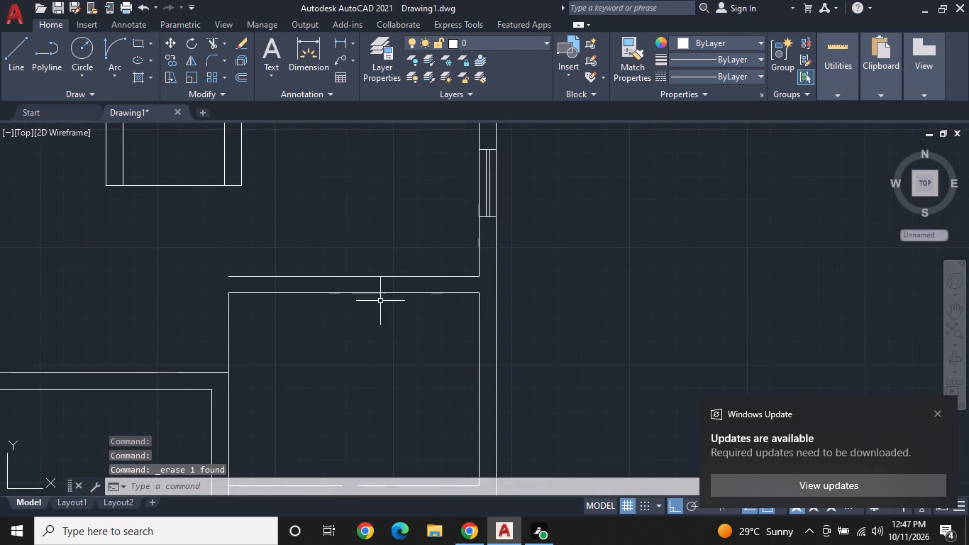
middle_drag(369, 304, 514, 260)
scroll(401, 294, up, 1)
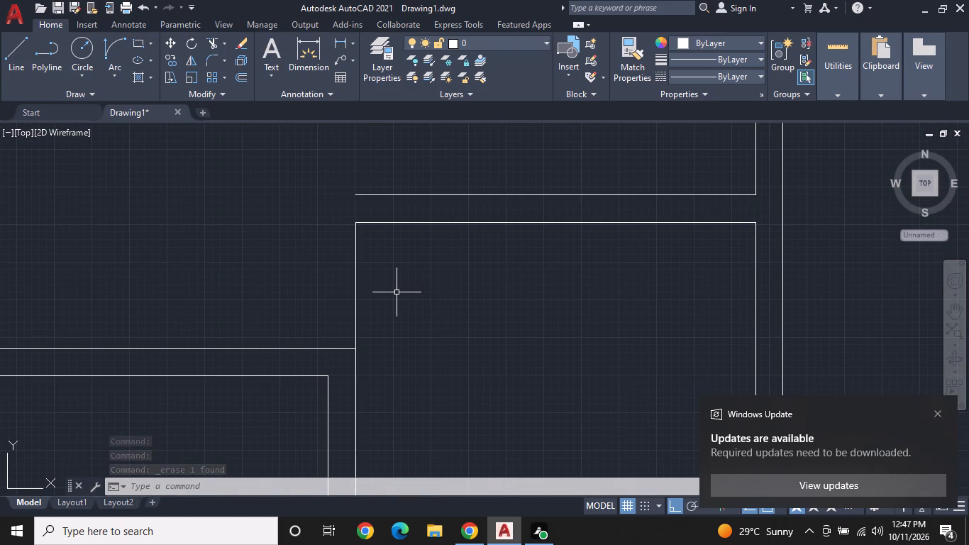
text(TR)
key(space)
click(370, 282)
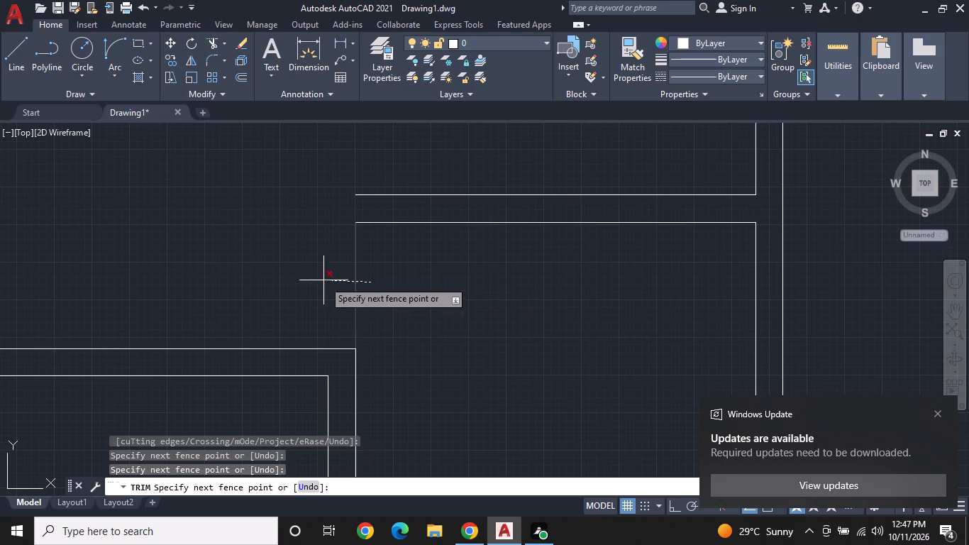
click(323, 280)
middle_click(319, 270)
middle_click(323, 263)
middle_click(325, 260)
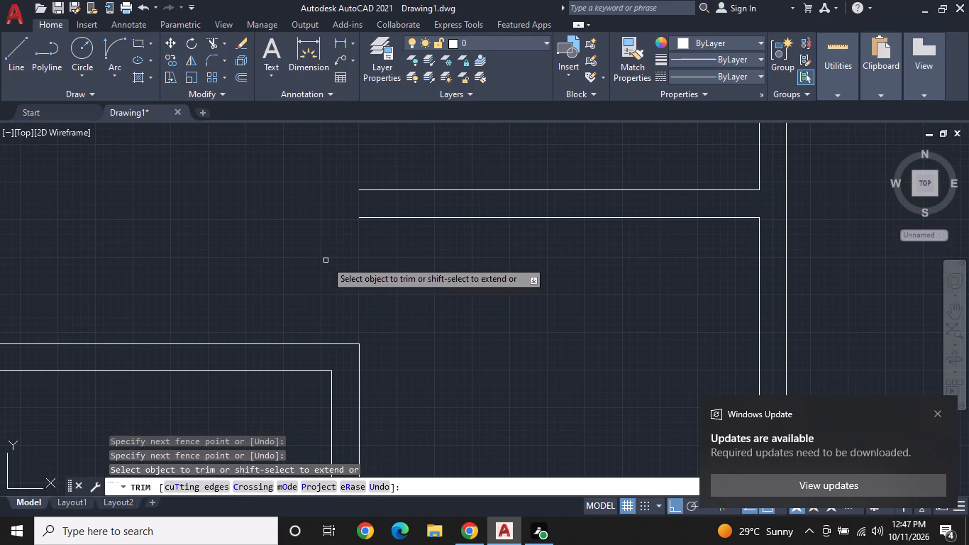
key(space)
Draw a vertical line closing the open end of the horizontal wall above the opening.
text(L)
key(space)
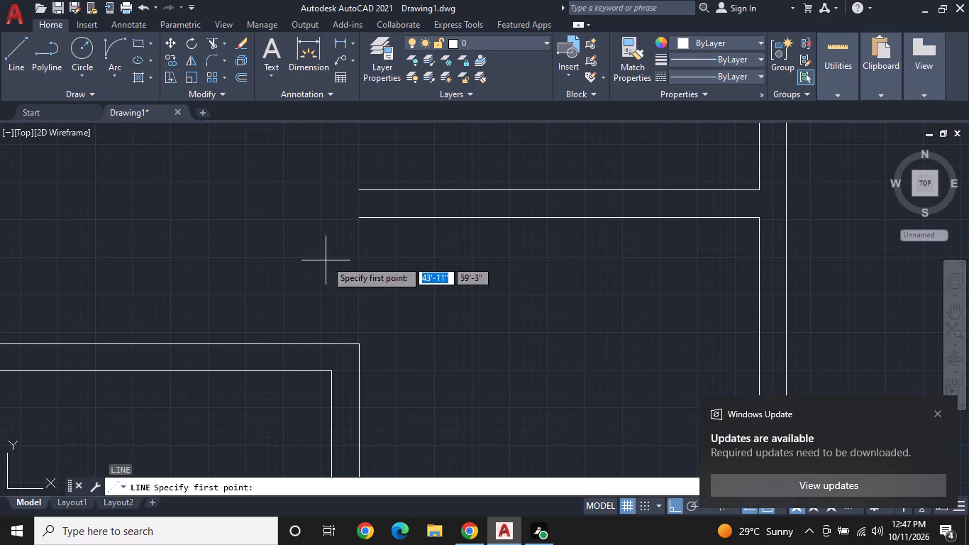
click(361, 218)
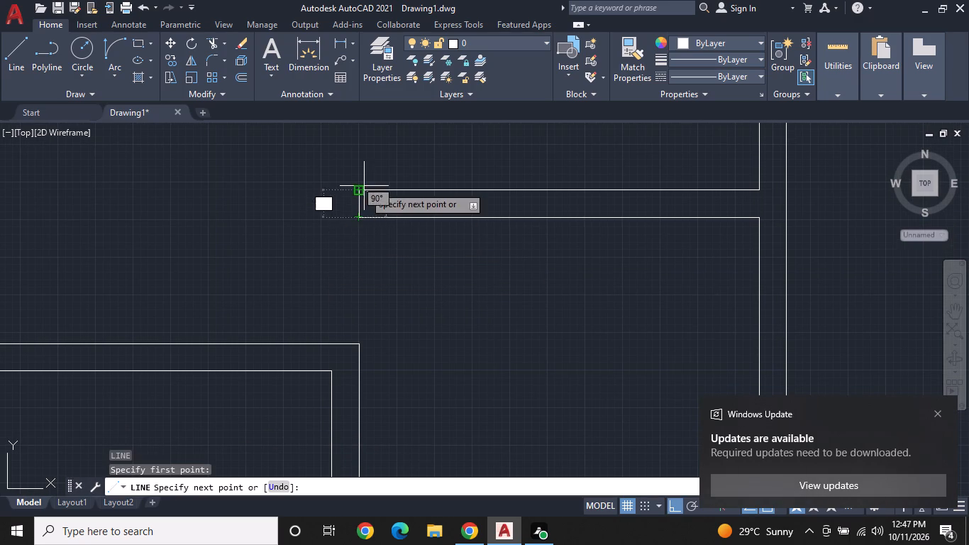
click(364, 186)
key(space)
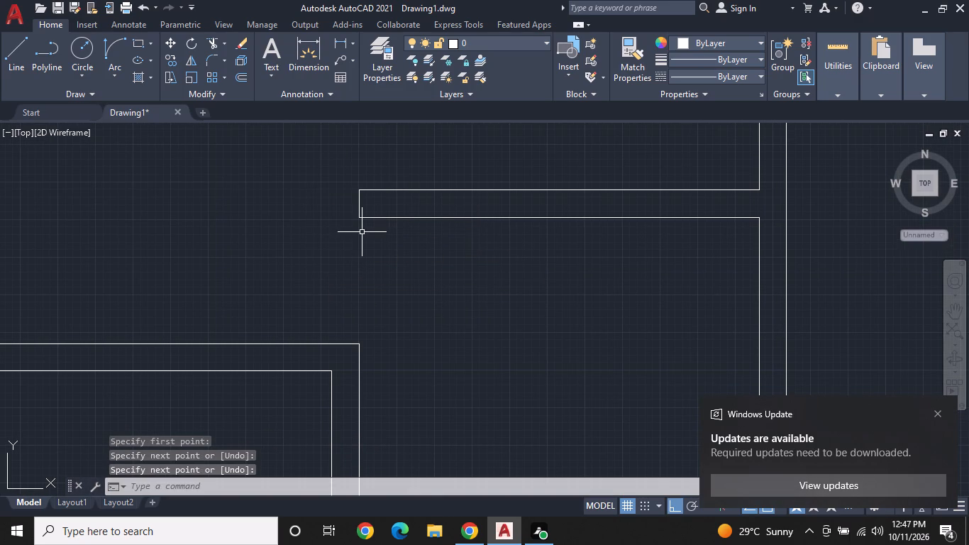
Lengthen the horizontal wall's end by 9" past its closing line with three connected lines, aligned with the lower wall's inner face.
middle_drag(362, 232, 362, 214)
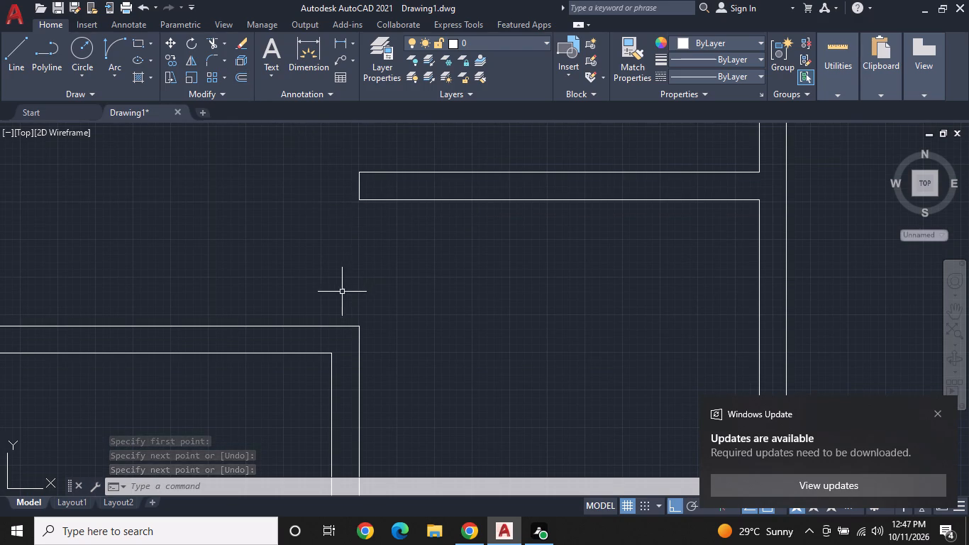
key(space)
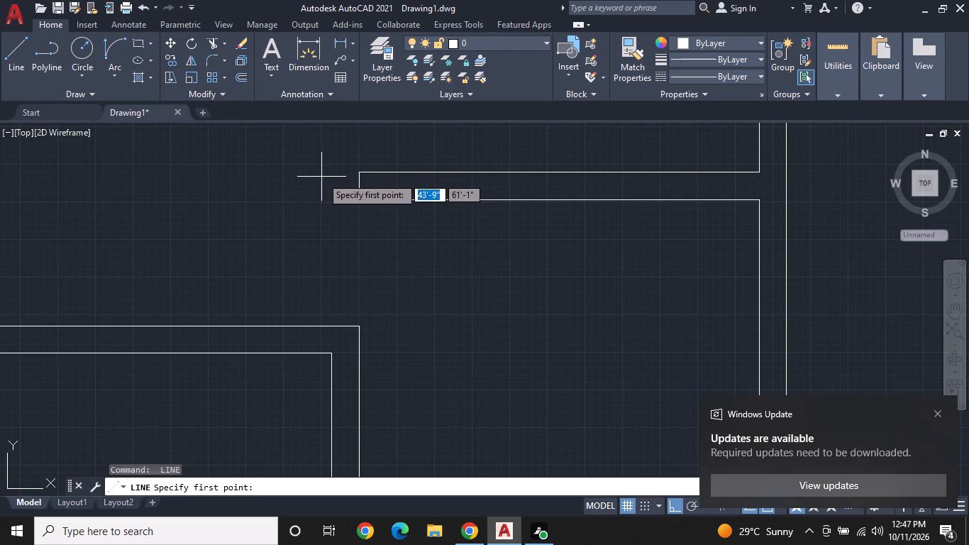
click(357, 170)
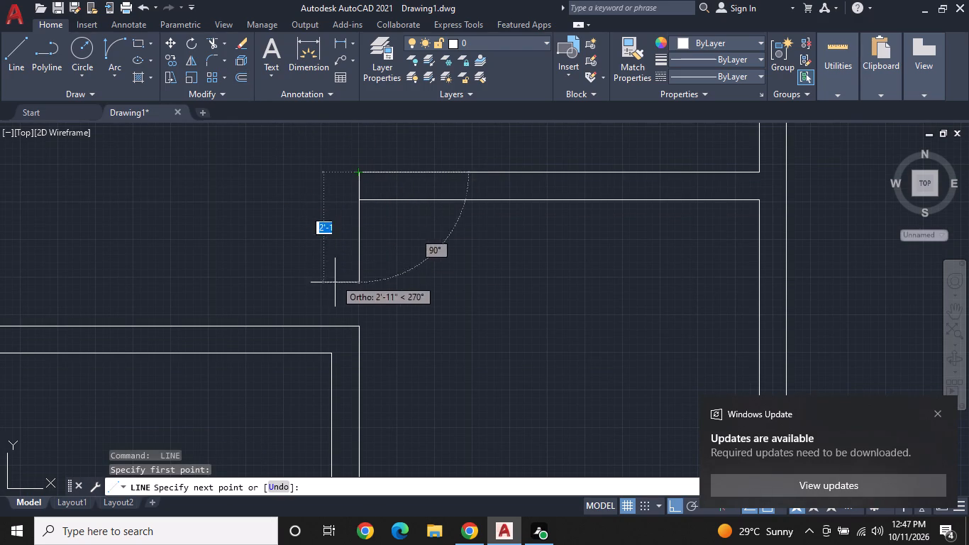
click(332, 172)
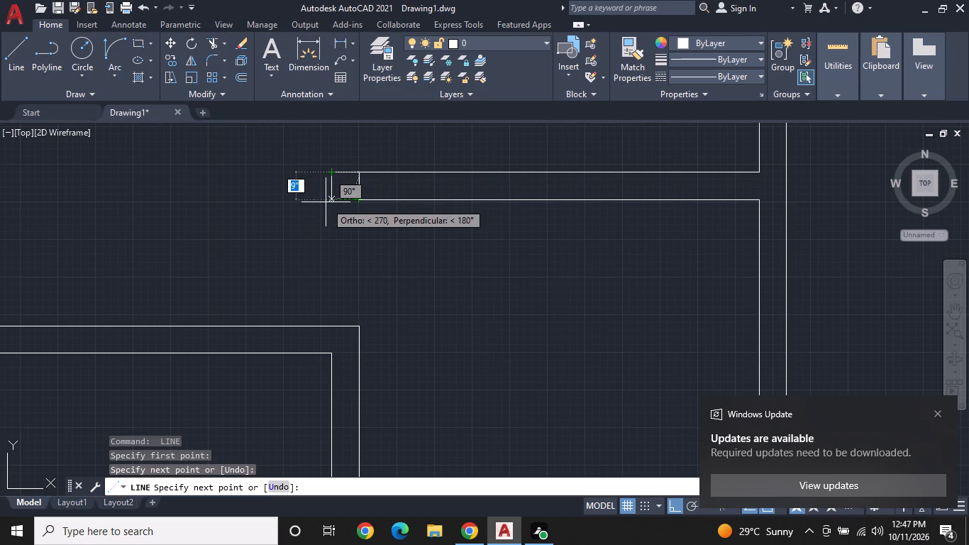
click(332, 200)
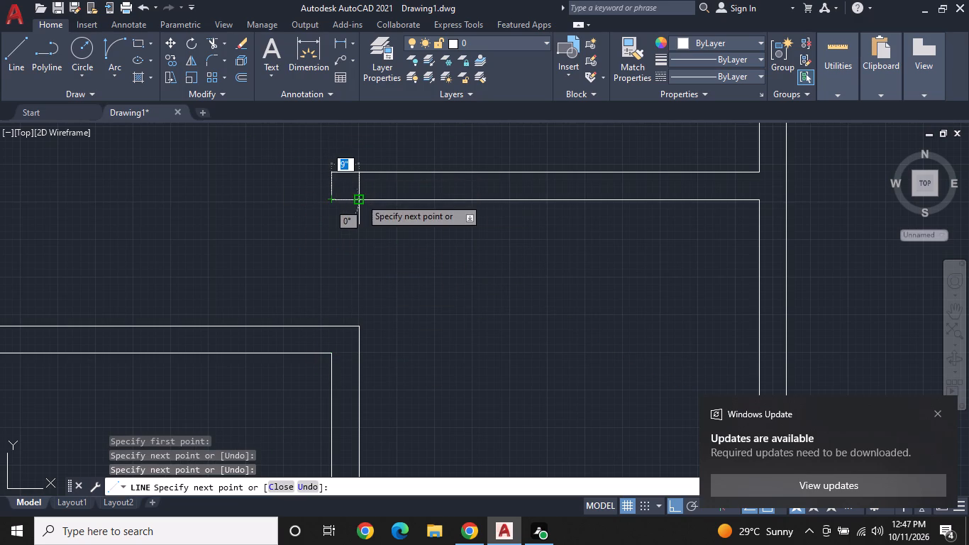
click(360, 198)
key(space)
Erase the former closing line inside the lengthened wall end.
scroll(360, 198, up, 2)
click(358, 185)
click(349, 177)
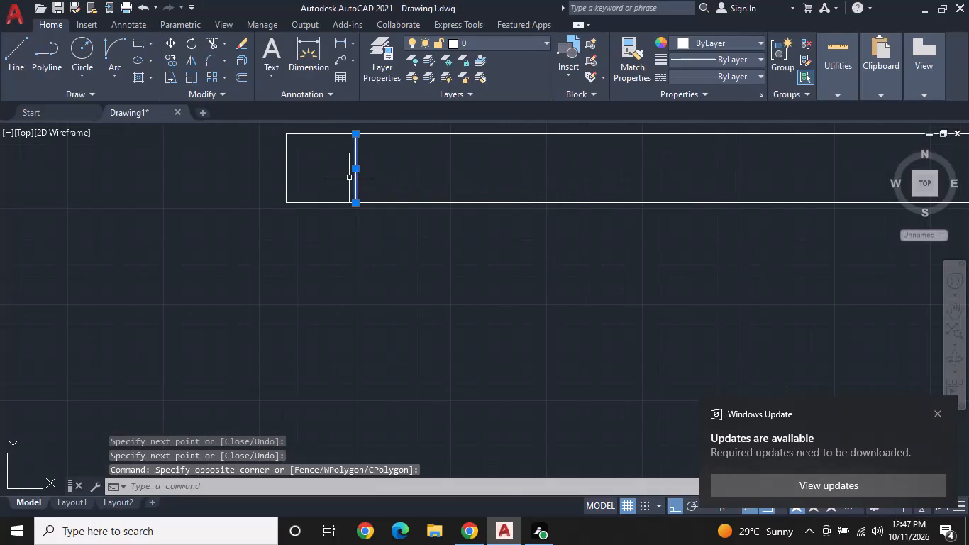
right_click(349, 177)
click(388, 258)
Draw two parallel vertical ACAD_ISO02W100 dashed lines across the opening, from the lengthened wall end to the lower room's top corner.
scroll(369, 232, down, 1)
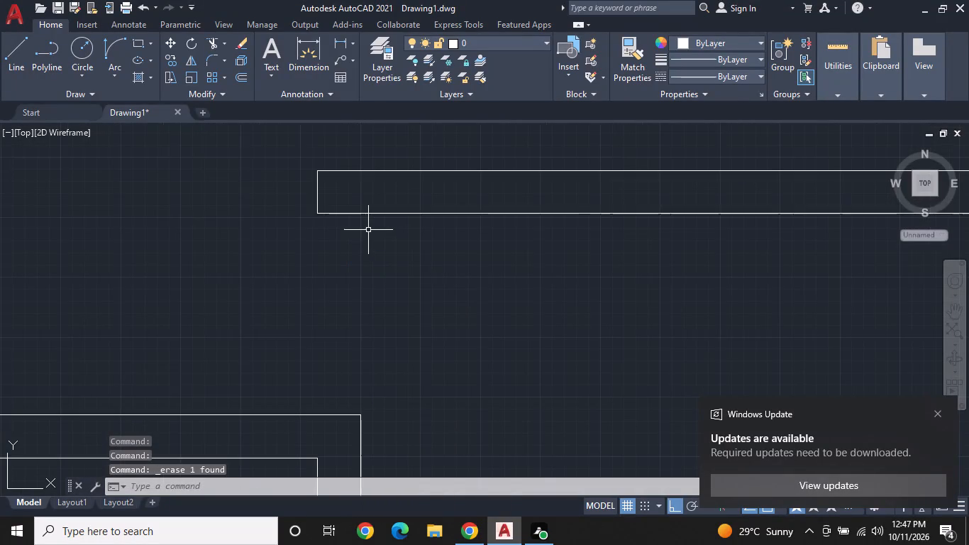
middle_drag(365, 226, 362, 172)
middle_click(362, 171)
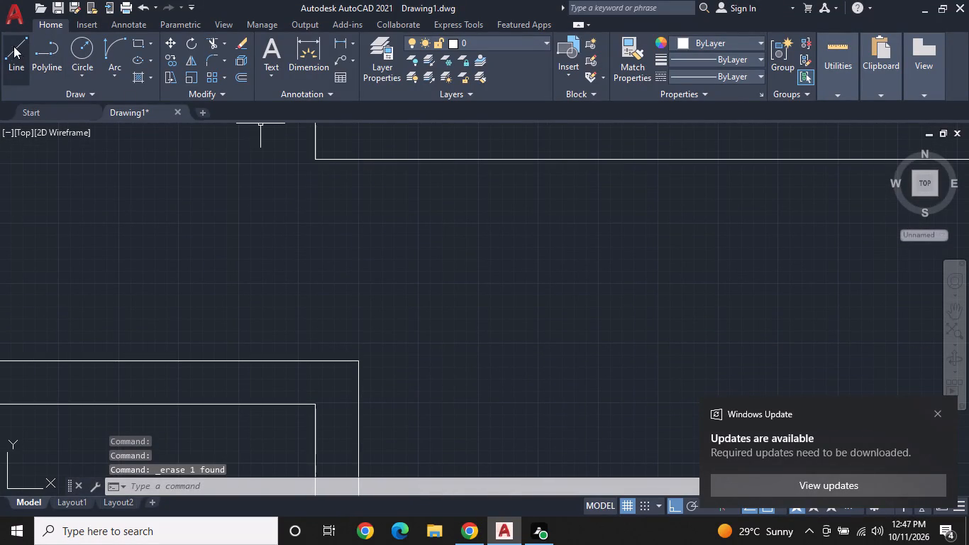
click(13, 46)
click(702, 75)
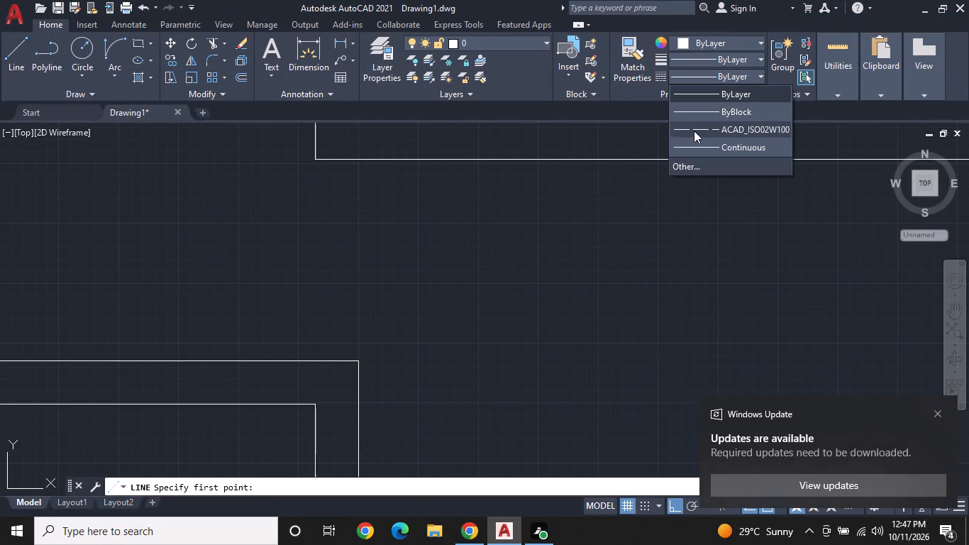
click(694, 126)
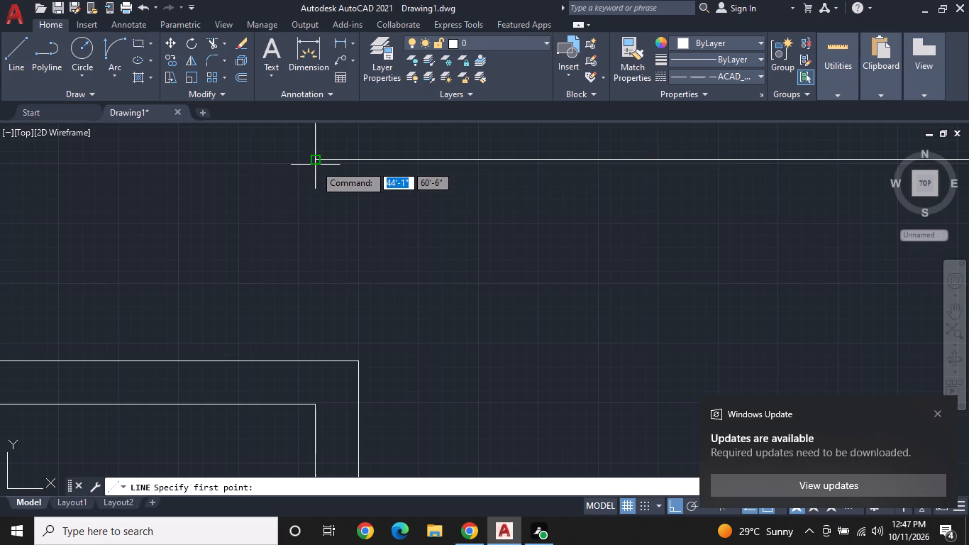
click(315, 160)
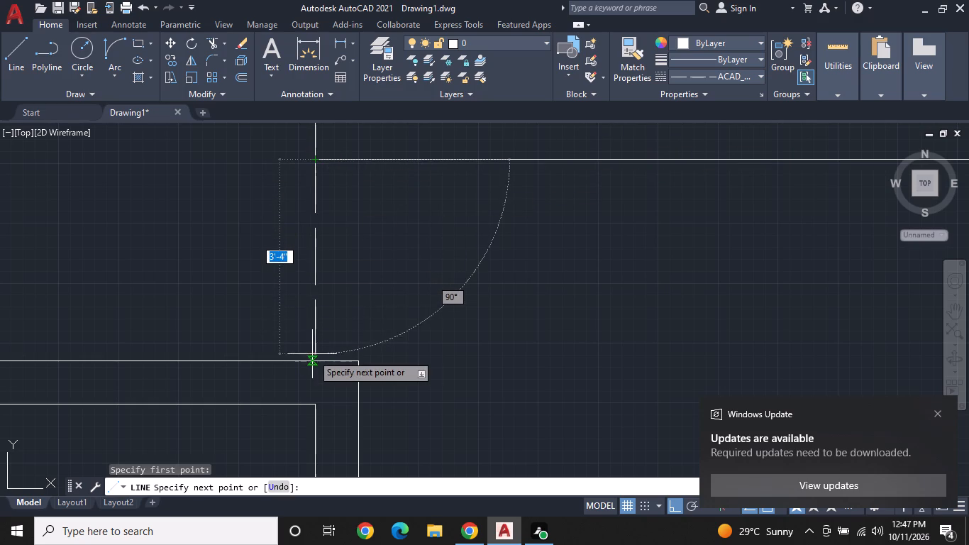
click(317, 360)
key(space)
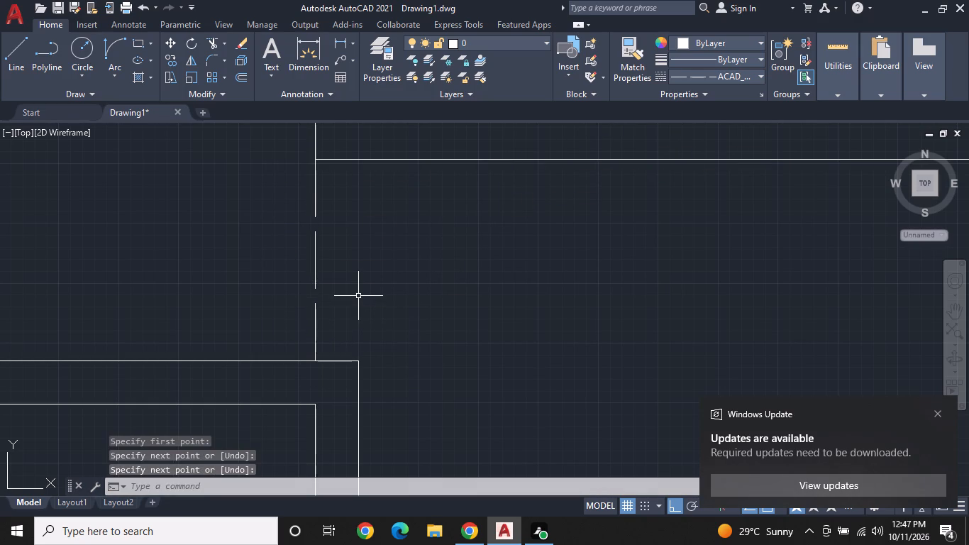
key(space)
click(360, 357)
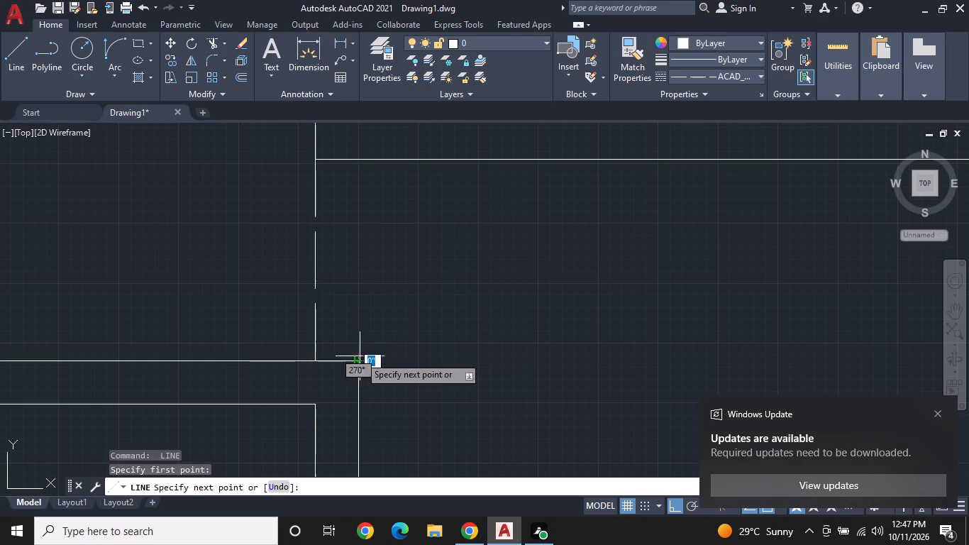
click(360, 158)
key(space)
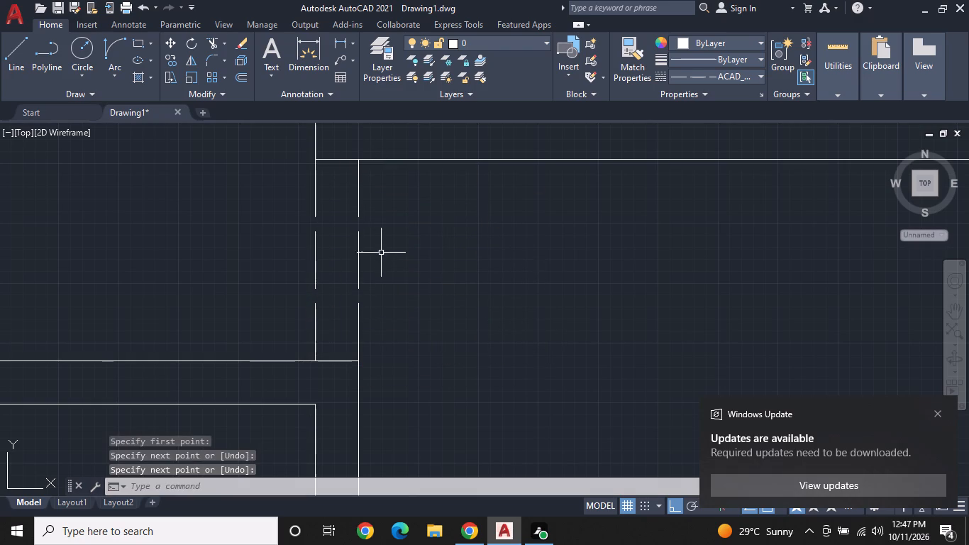
Extend the inner vertical wall line of the room below the opening up to that room's outer top wall line.
middle_drag(381, 261, 408, 207)
scroll(406, 219, down, 2)
middle_drag(399, 266, 408, 255)
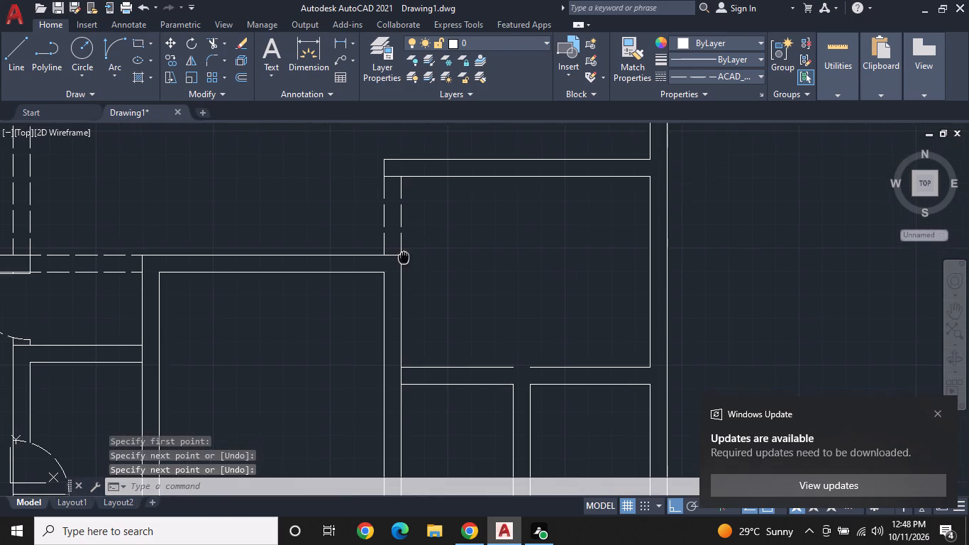
middle_drag(408, 255, 451, 234)
scroll(435, 253, up, 1)
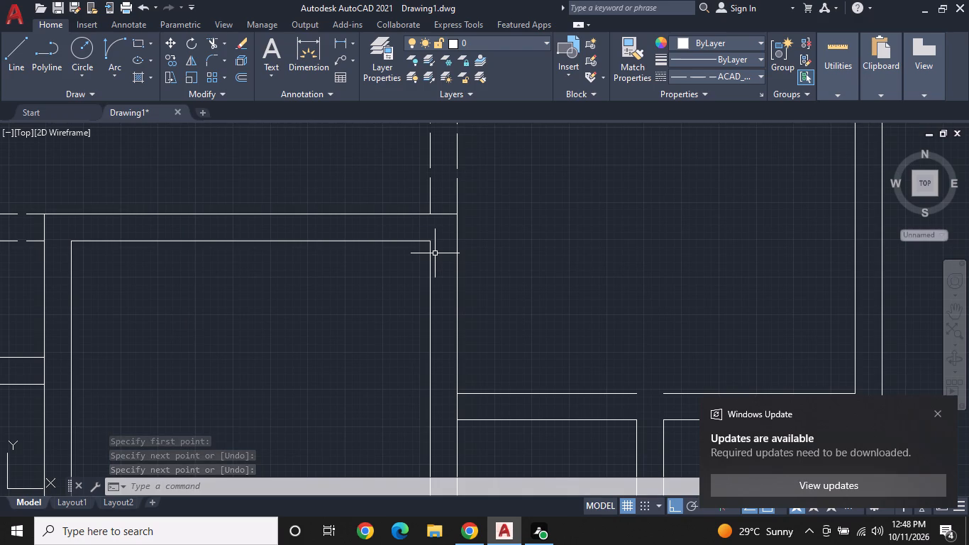
text(EX)
key(space)
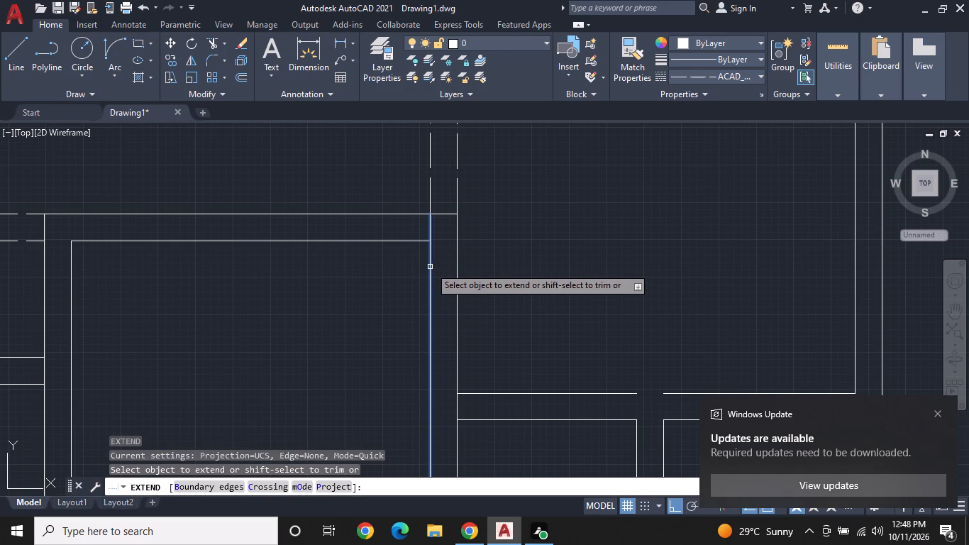
click(429, 267)
key(Escape)
middle_drag(460, 251, 511, 239)
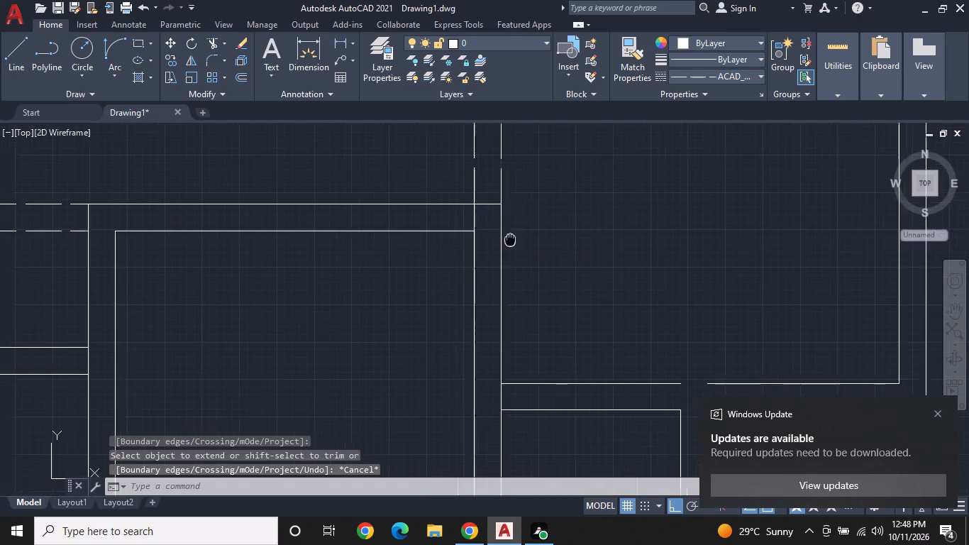
Draw a dashed line about 3'-1" down the room's right wall face from the top wall's outer line, ending in a short tick into the wall.
middle_drag(511, 239, 555, 234)
middle_click(555, 234)
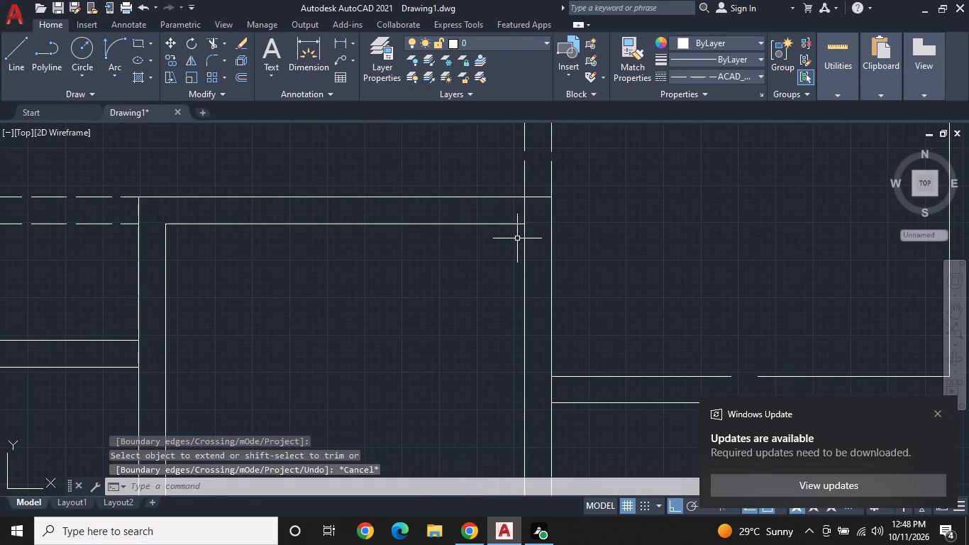
text(L)
key(space)
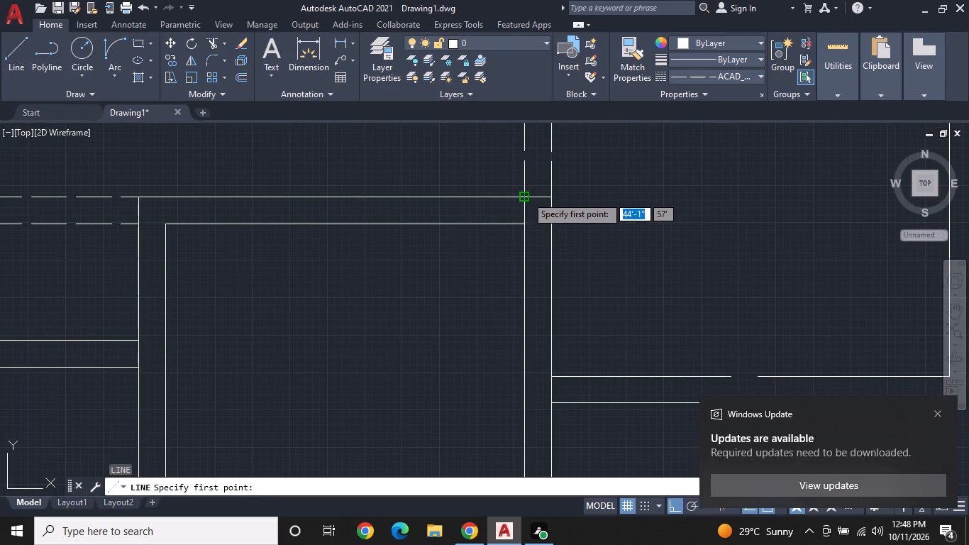
click(526, 196)
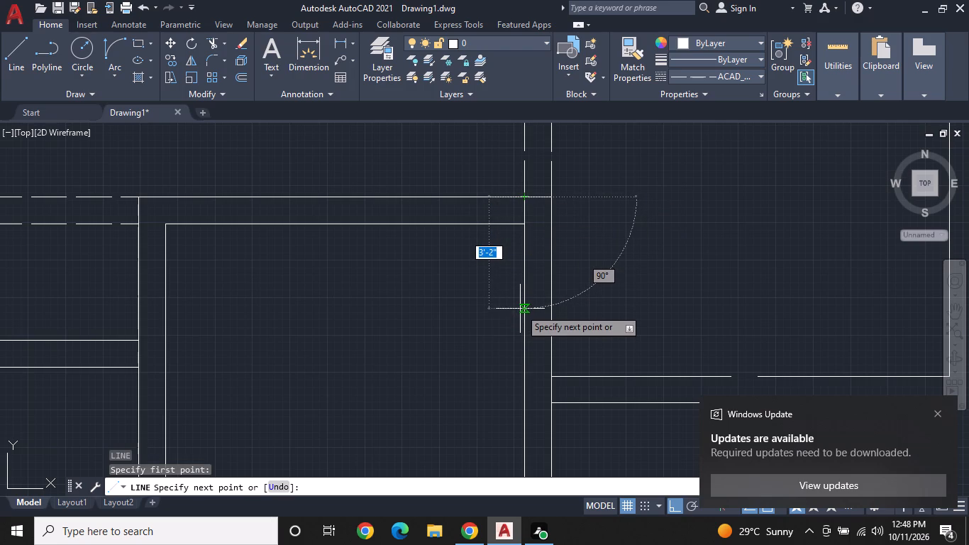
click(520, 306)
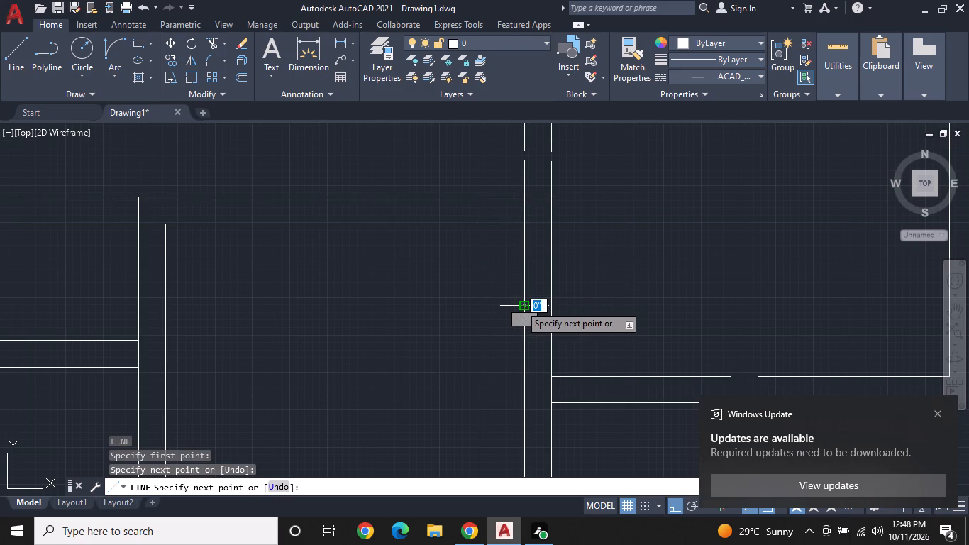
click(533, 305)
key(space)
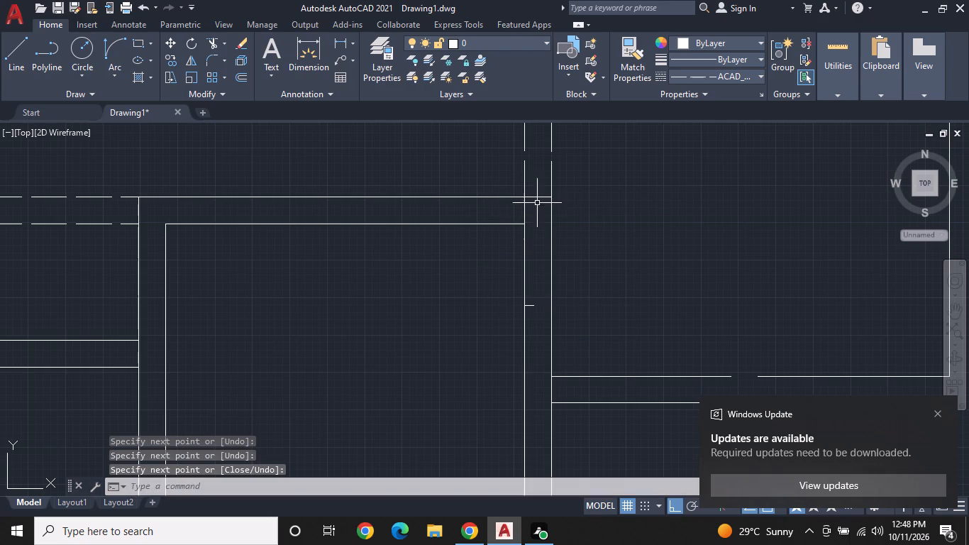
Draw a 3' line from the same corner along the top wall's outer line, ending in a short perpendicular tick away from the room.
key(space)
click(521, 199)
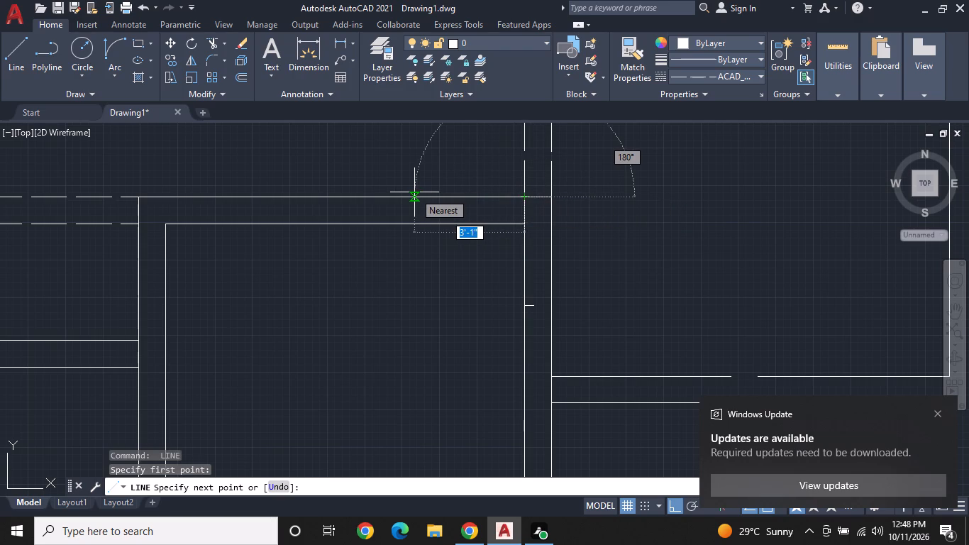
text(3')
key(Return)
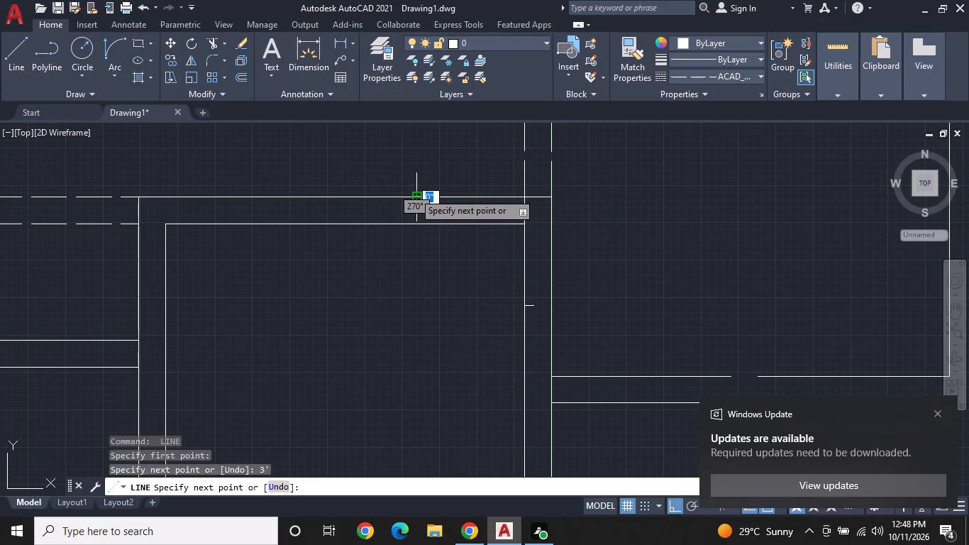
click(414, 176)
key(space)
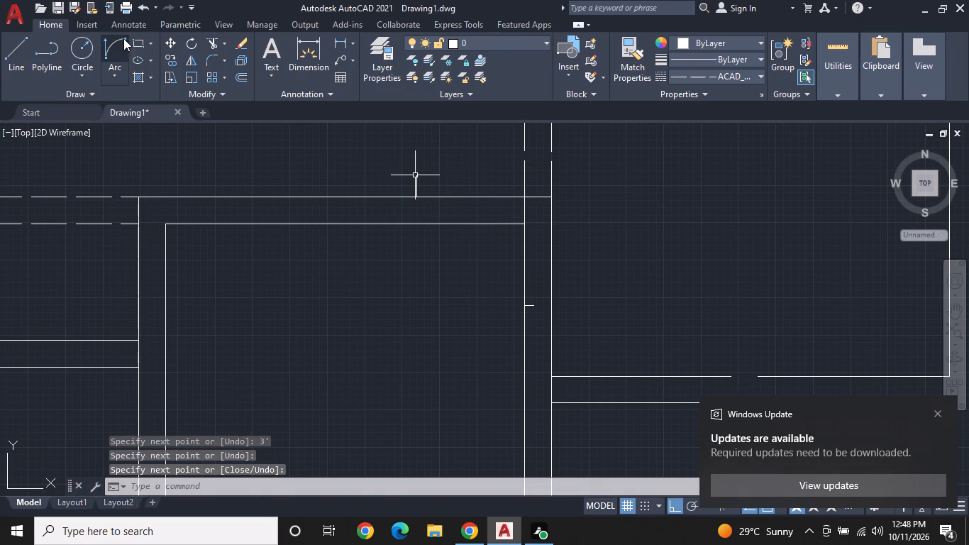
Draw the dashed door-swing arc from the vertical line's lower end to the 3' point on the top wall, curving into the room.
click(110, 42)
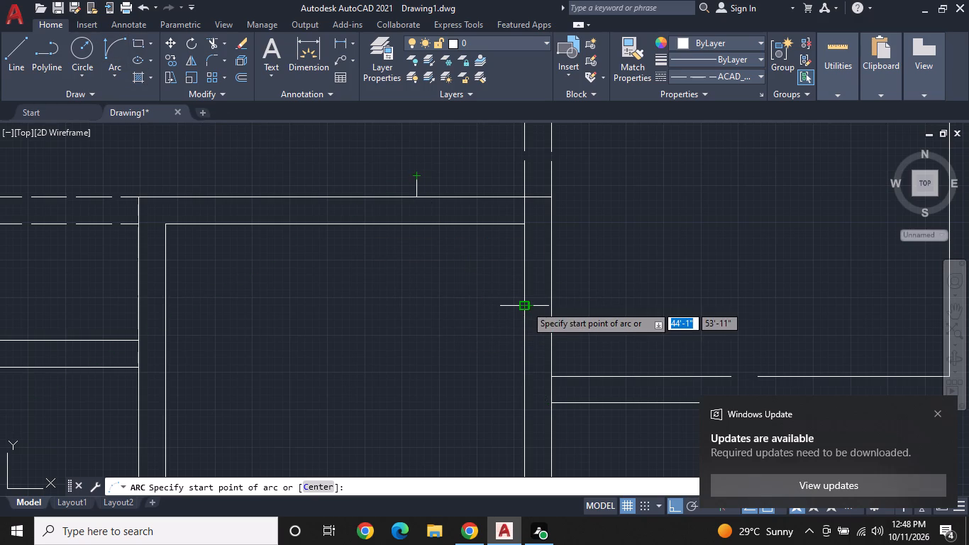
click(526, 305)
double_click(413, 200)
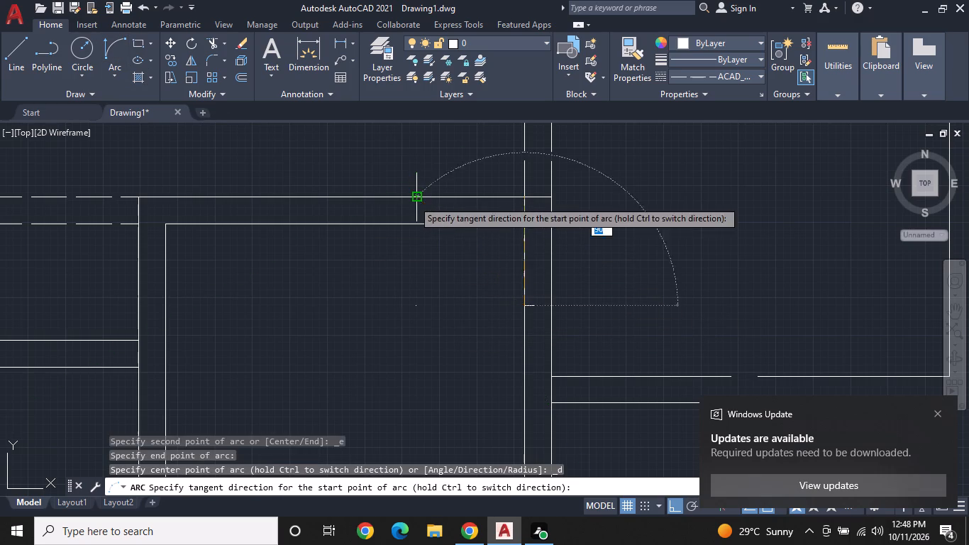
click(326, 275)
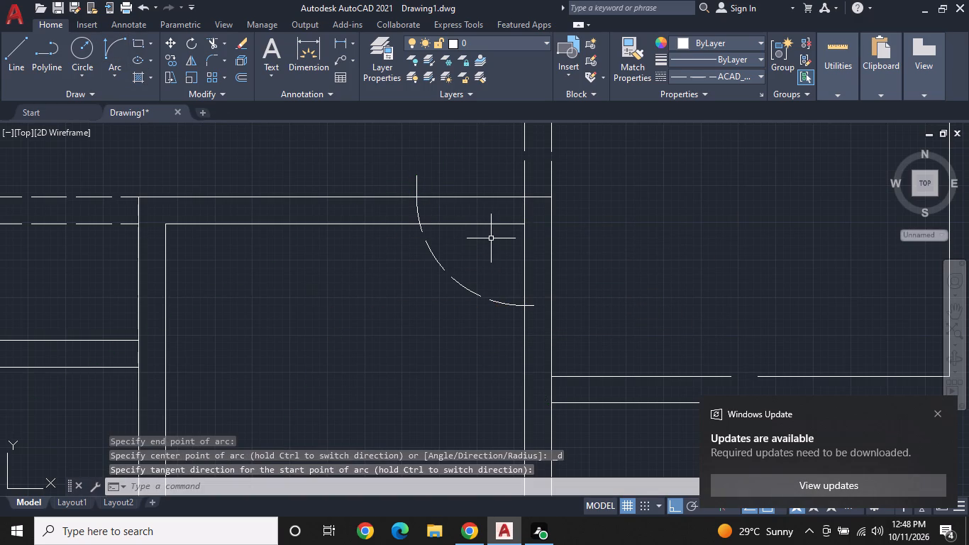
Trim both top wall lines between the swing arc and the right wall, and trim away the two short ticks at the arc's ends.
key(Escape)
text(TR)
key(space)
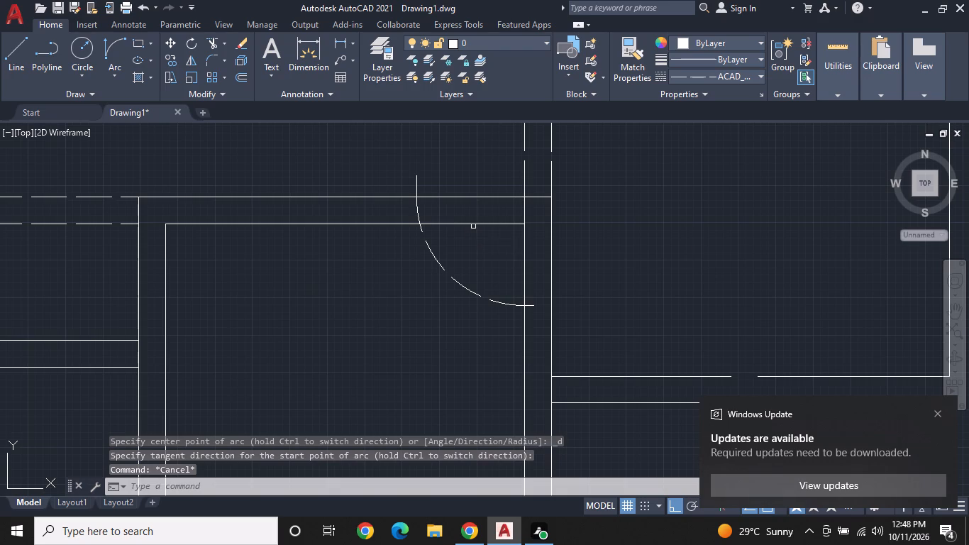
click(470, 235)
click(465, 180)
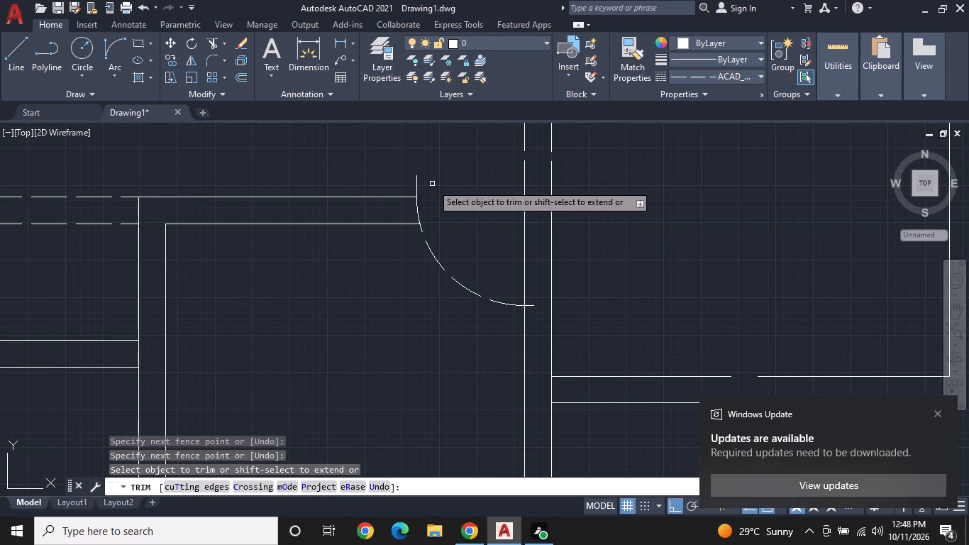
click(417, 183)
click(532, 307)
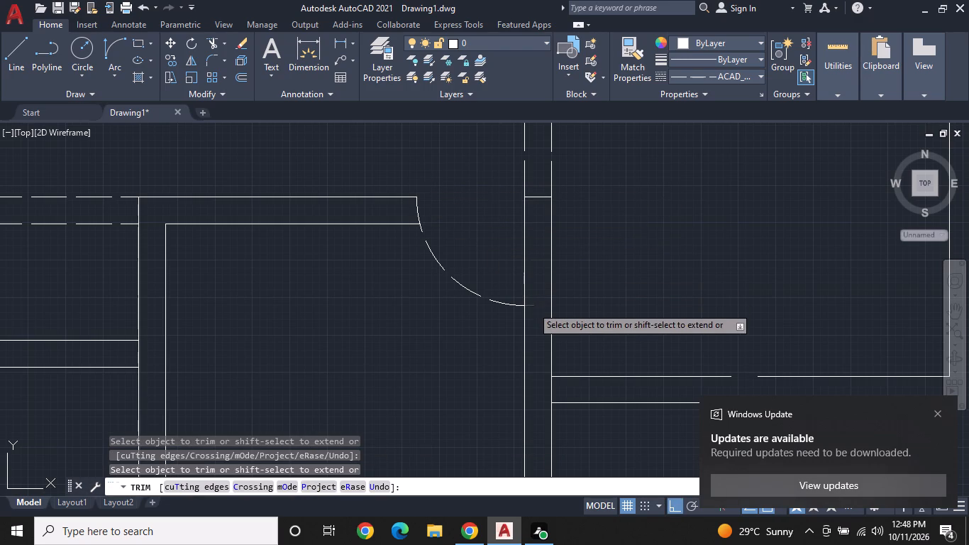
key(Escape)
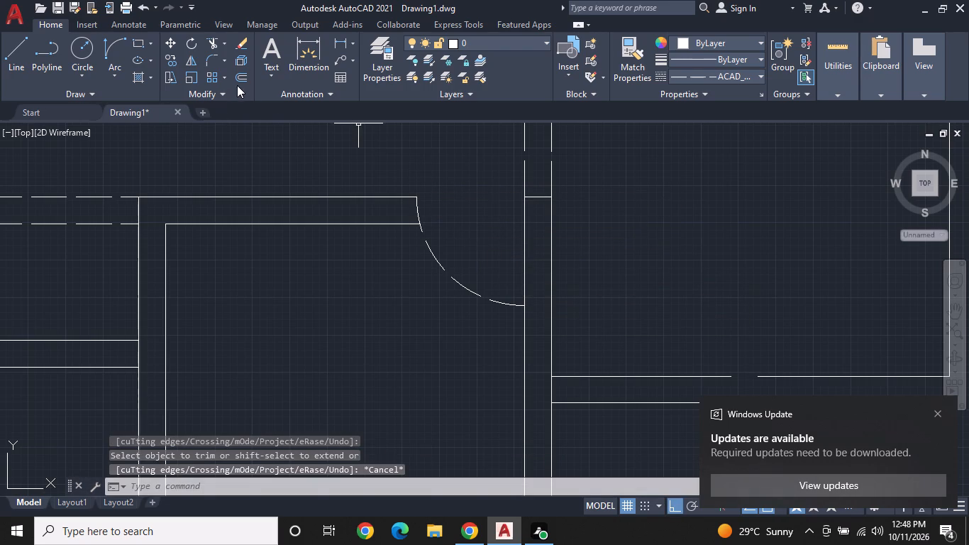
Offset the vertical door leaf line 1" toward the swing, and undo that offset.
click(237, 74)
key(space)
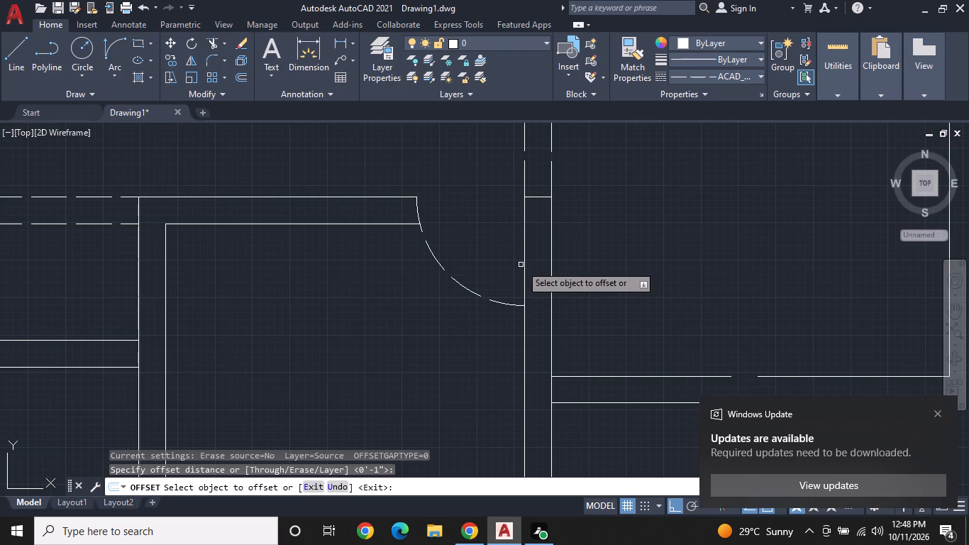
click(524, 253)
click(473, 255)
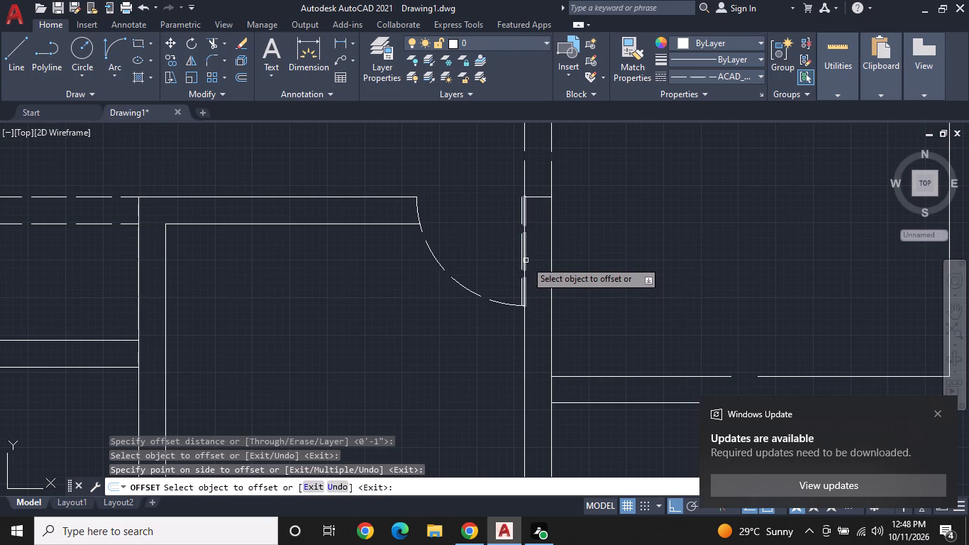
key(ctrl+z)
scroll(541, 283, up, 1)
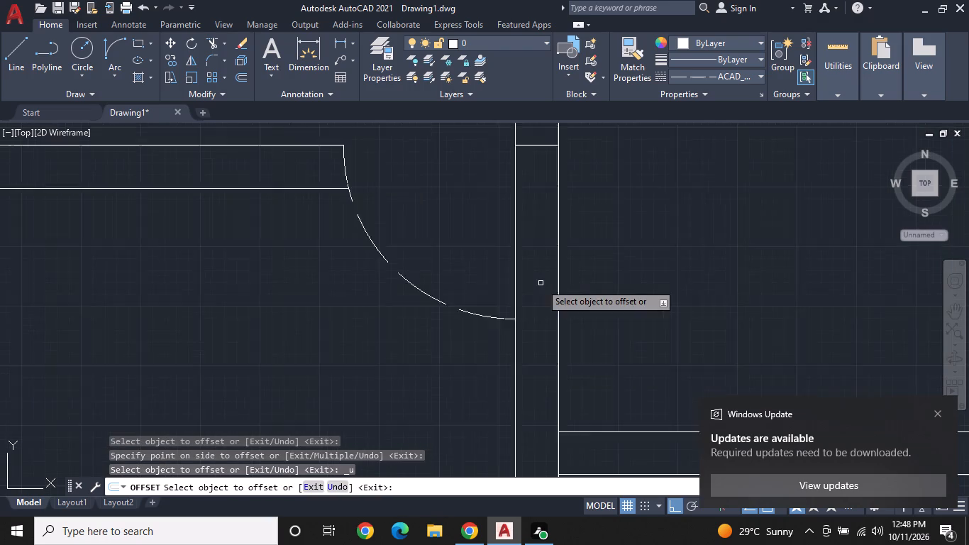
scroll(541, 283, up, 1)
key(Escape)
Erase the dashed door leaf line lying on the right wall's inner face.
click(502, 247)
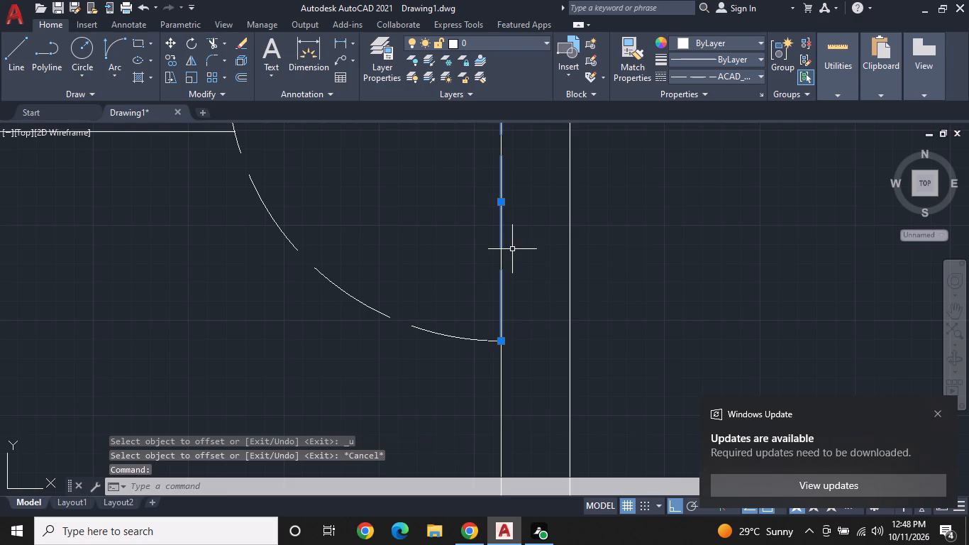
right_click(516, 251)
click(551, 259)
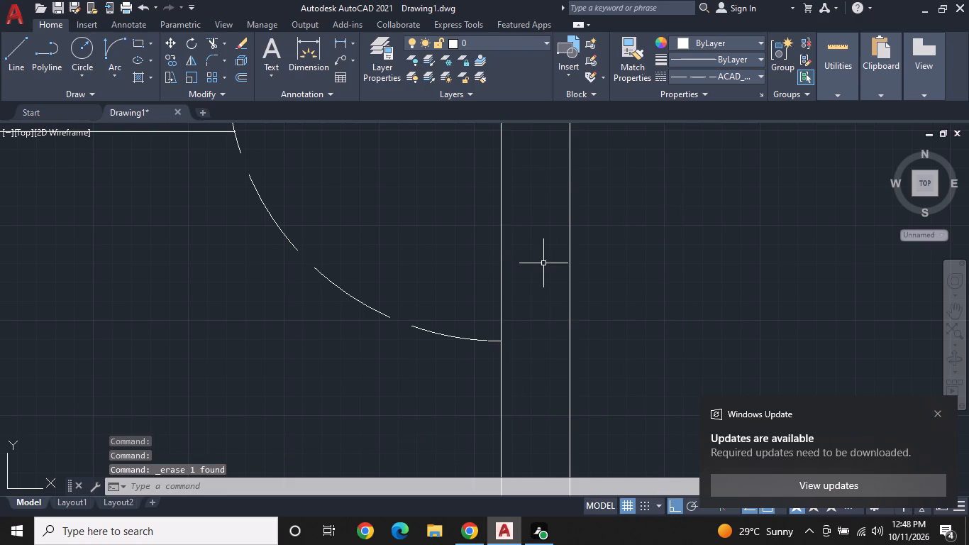
key(Escape)
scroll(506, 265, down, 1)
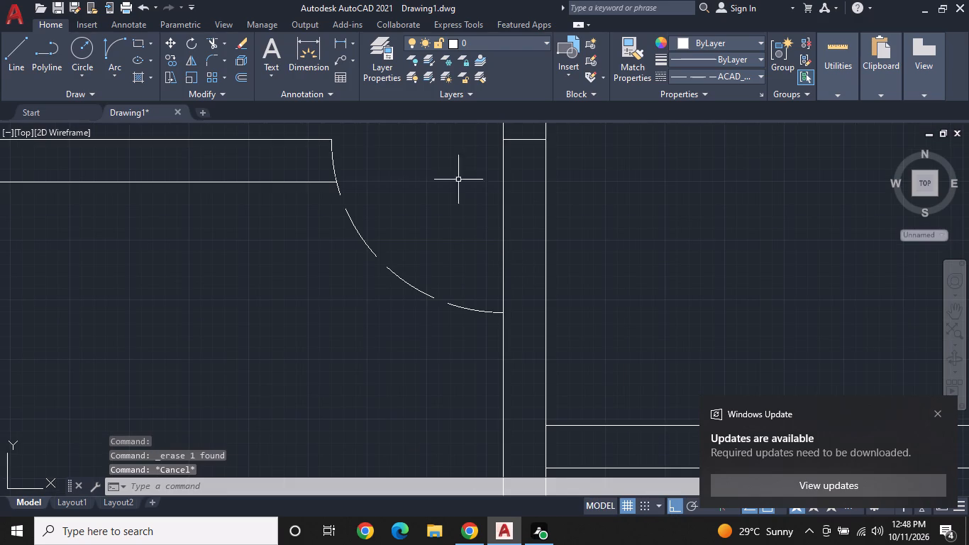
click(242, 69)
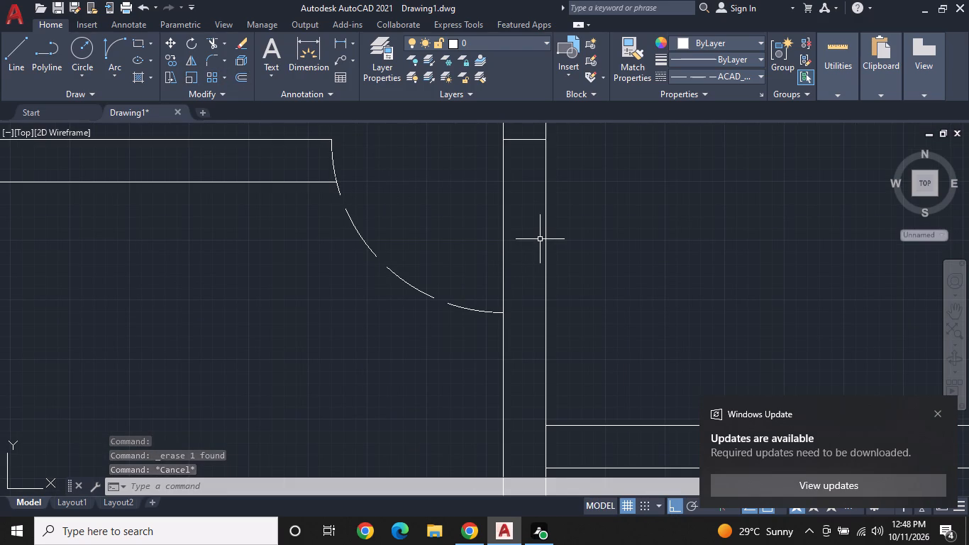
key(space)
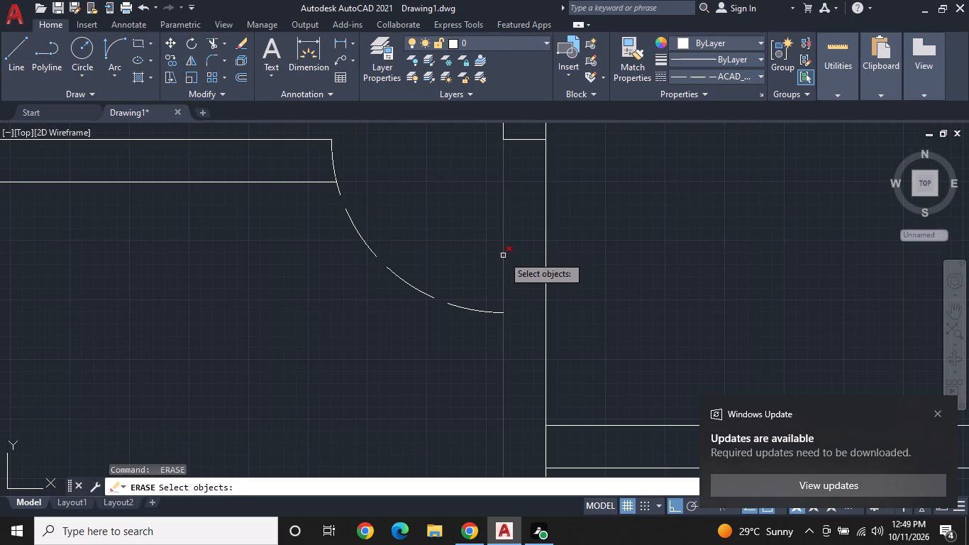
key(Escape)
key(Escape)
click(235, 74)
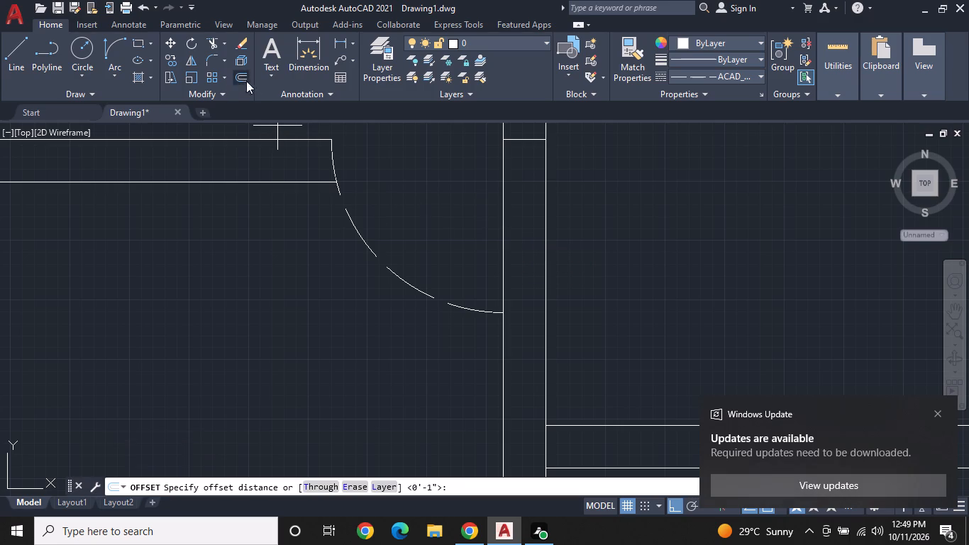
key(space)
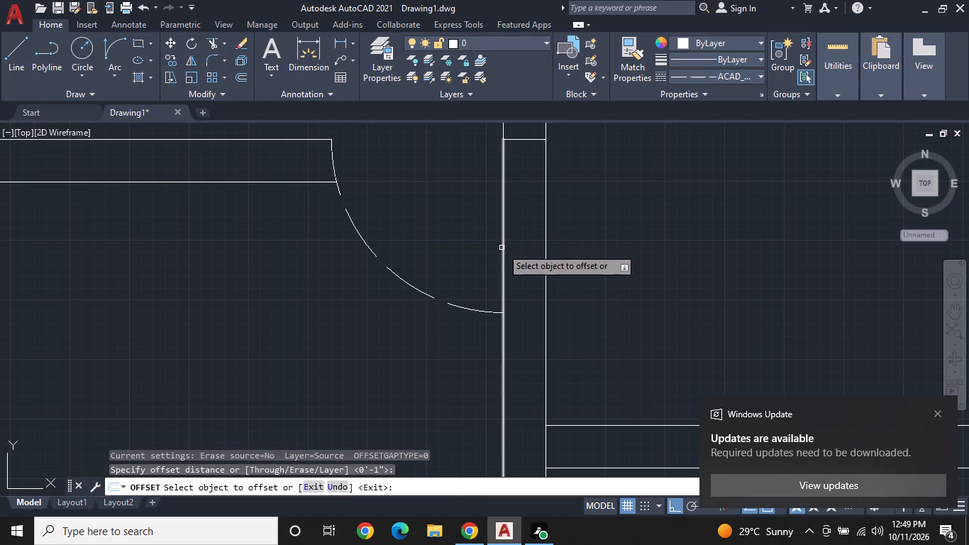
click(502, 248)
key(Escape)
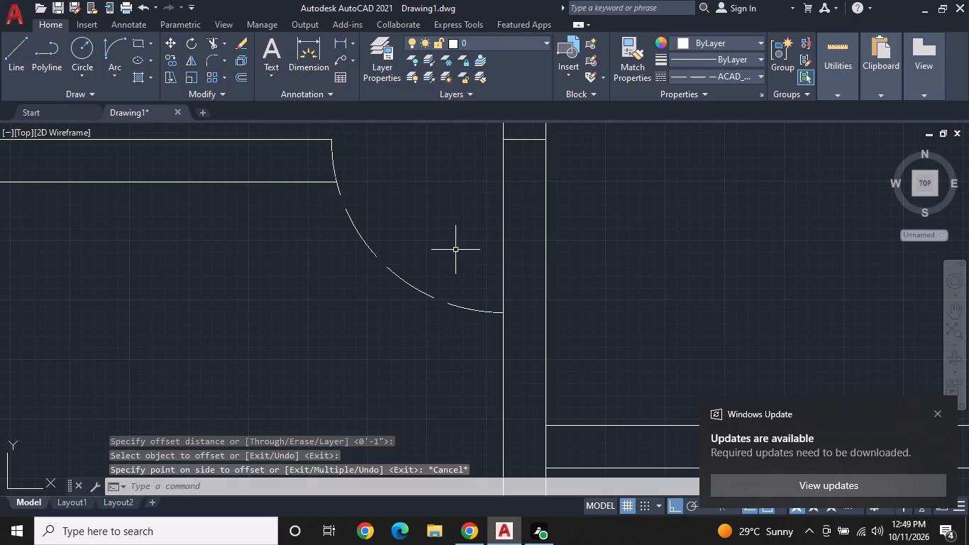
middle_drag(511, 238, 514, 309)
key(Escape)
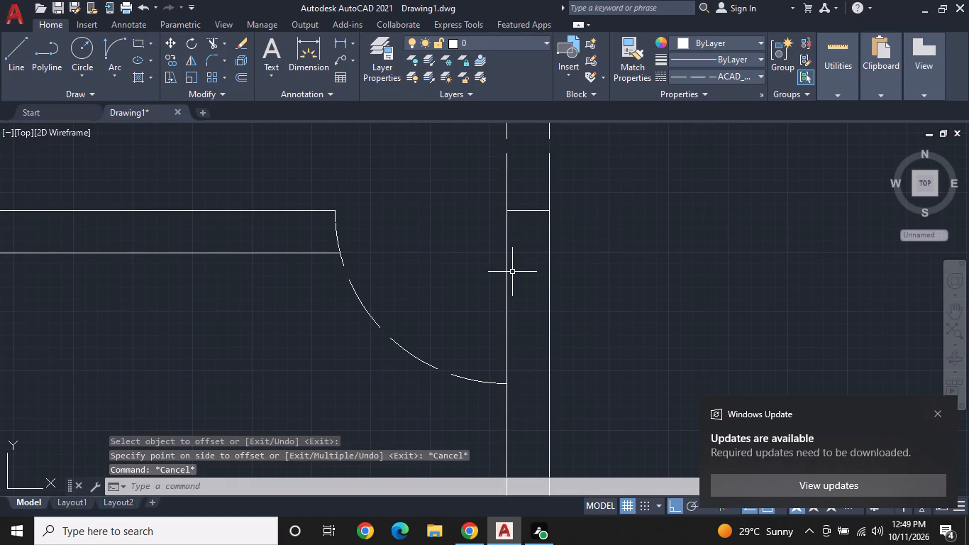
Draw the door leaf line again along the right wall's face, from the top wall's outer line down to the swing arc's lower end.
key(l)
key(space)
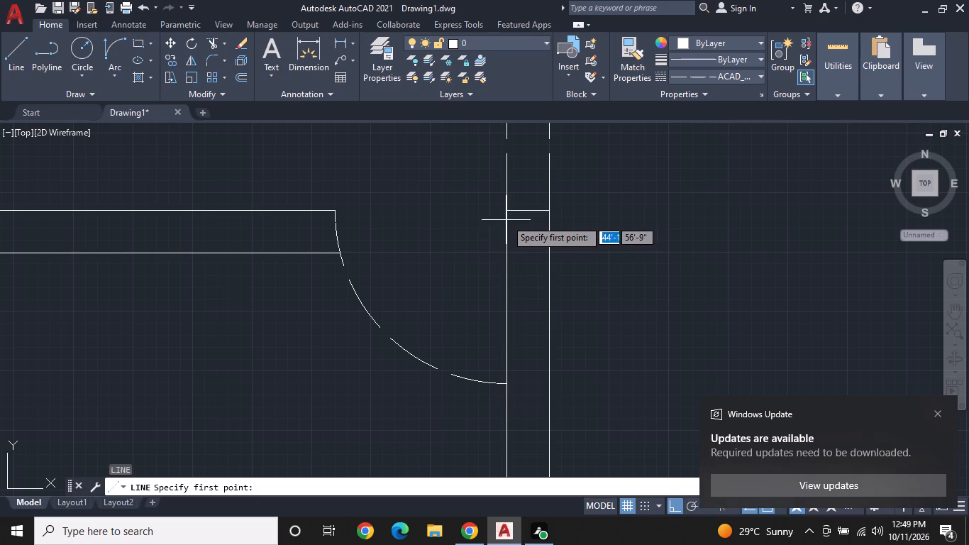
click(505, 210)
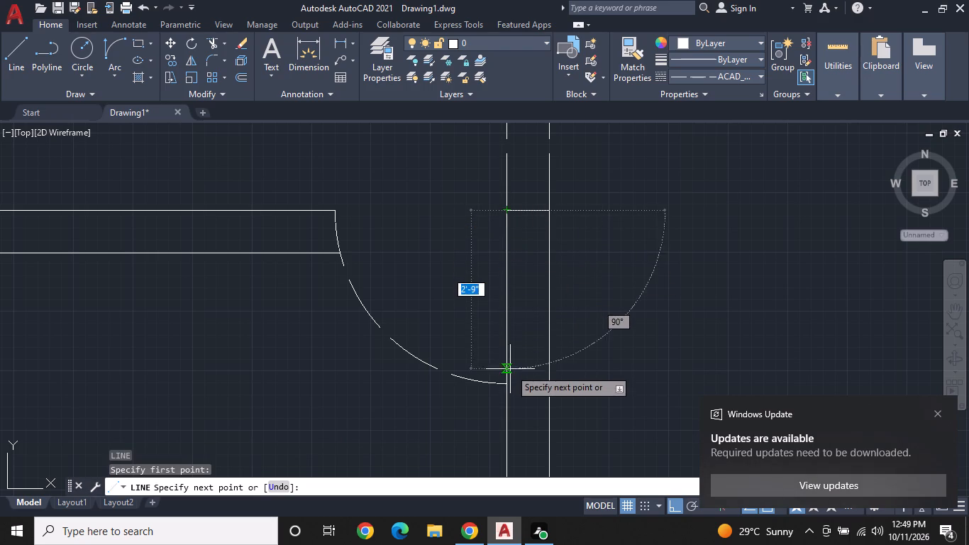
click(507, 381)
key(space)
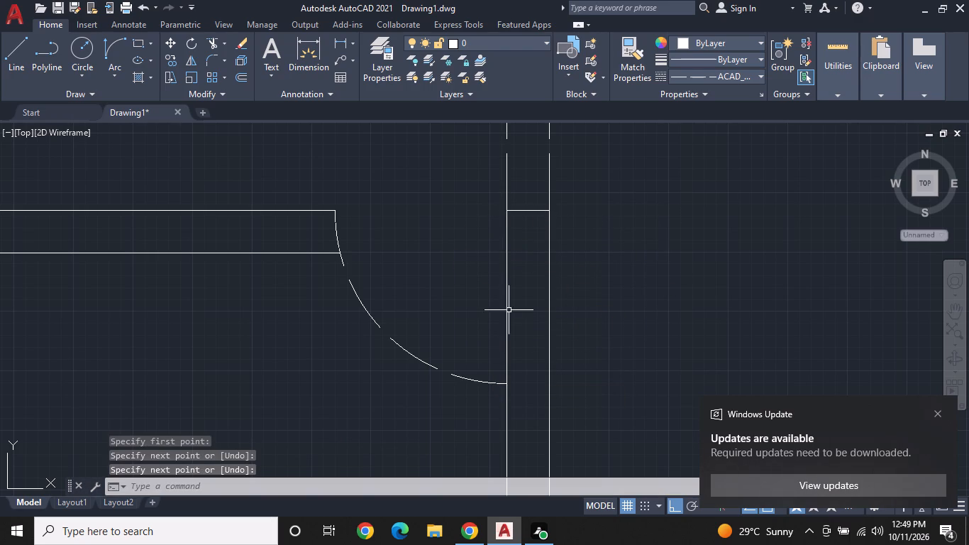
Offset the door leaf line 1" toward the swing arc.
click(243, 76)
key(space)
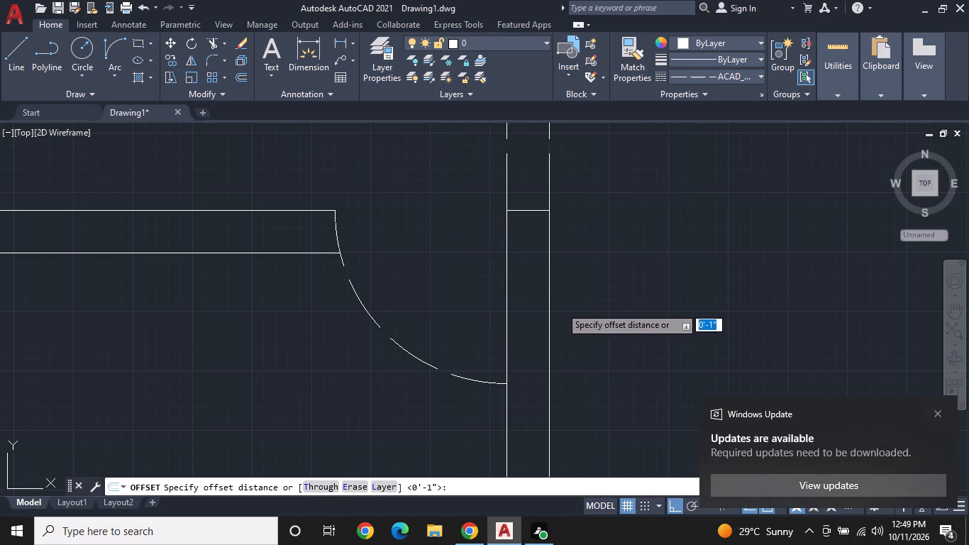
click(506, 323)
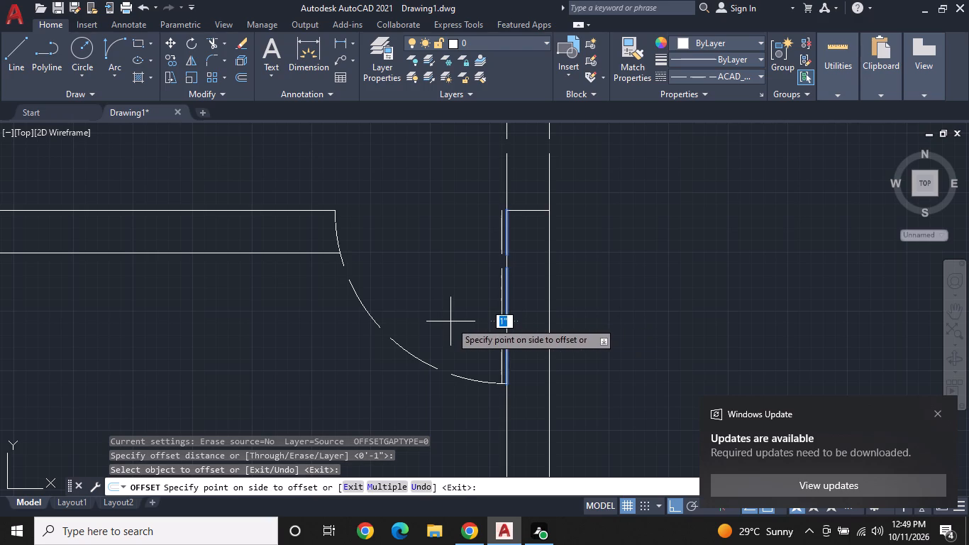
click(450, 321)
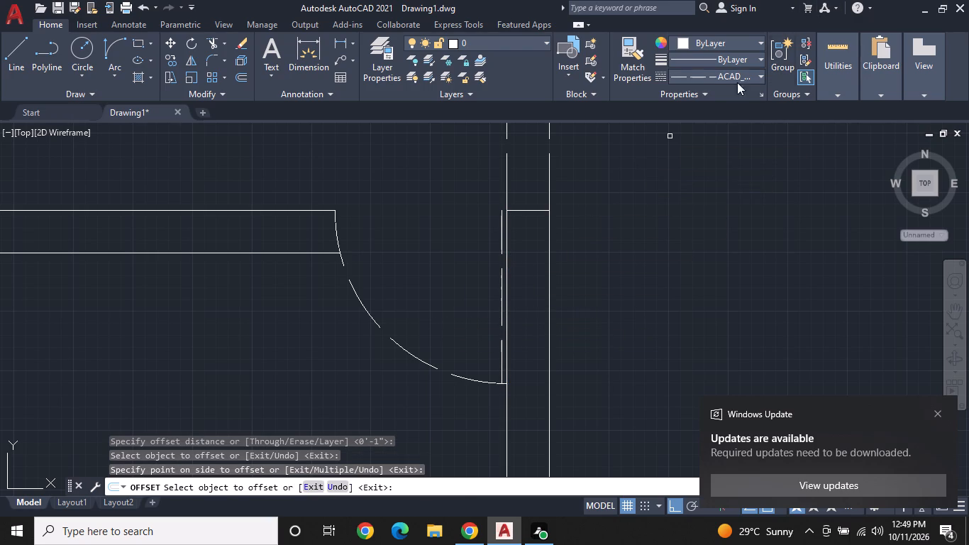
Set the current linetype to ByLayer and end the Offset command.
click(729, 75)
click(723, 92)
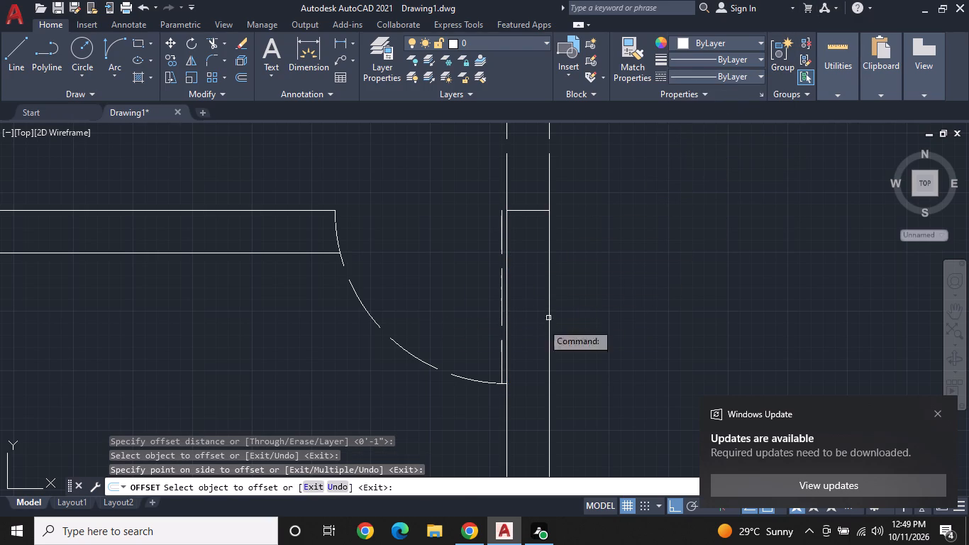
key(Escape)
Change the dashed offset door leaf line beside the wall to the ByLayer linetype.
click(502, 292)
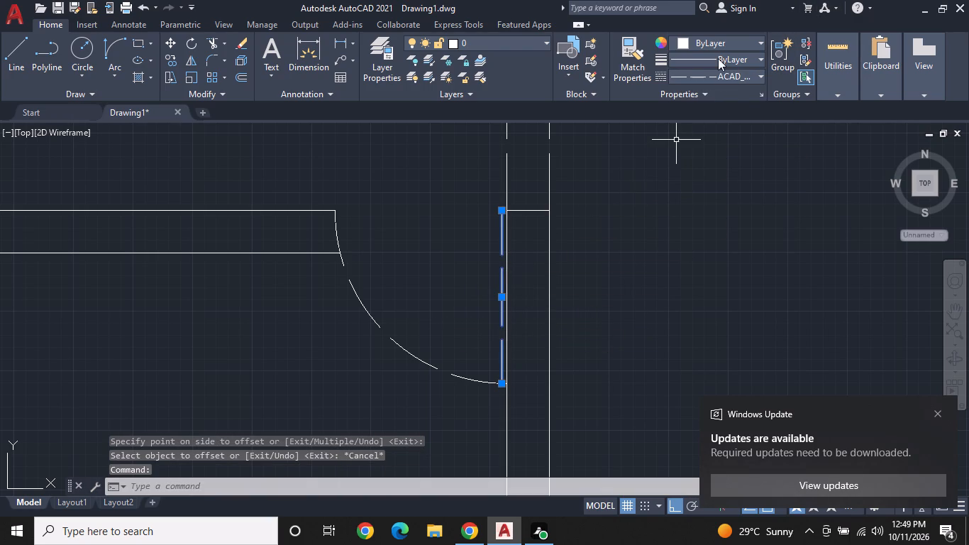
click(729, 75)
click(709, 92)
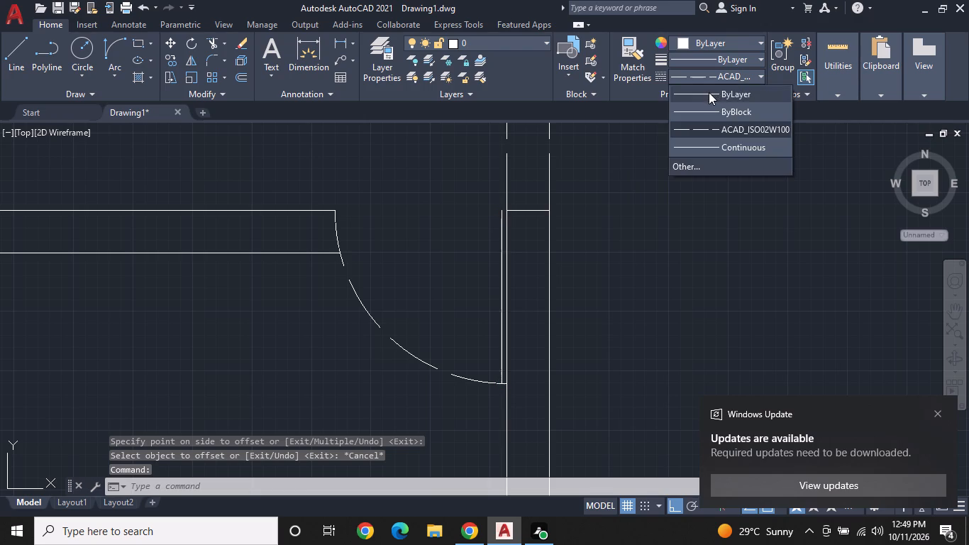
key(Escape)
Extend the short wall end line at the top of the door leaf to meet the offset leaf line.
text(EX)
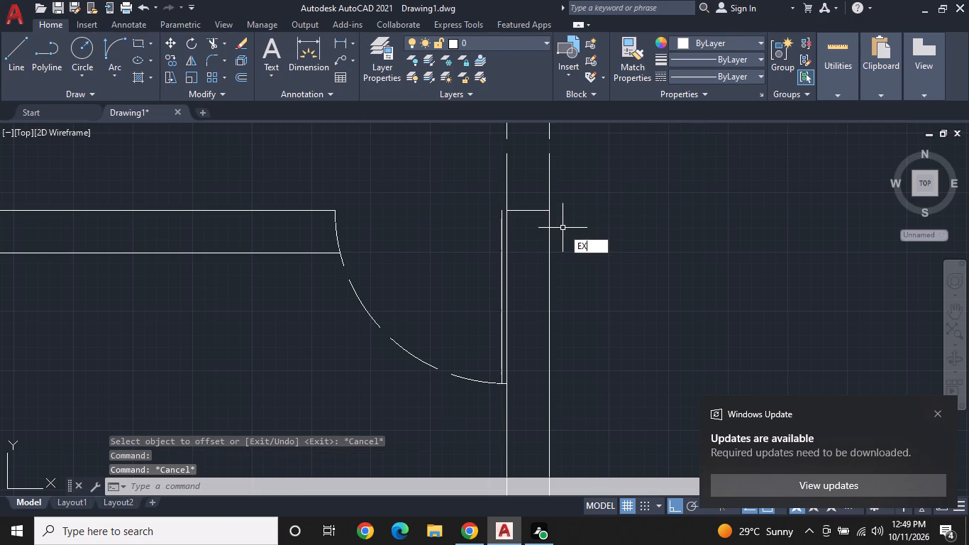
key(space)
click(526, 211)
key(Escape)
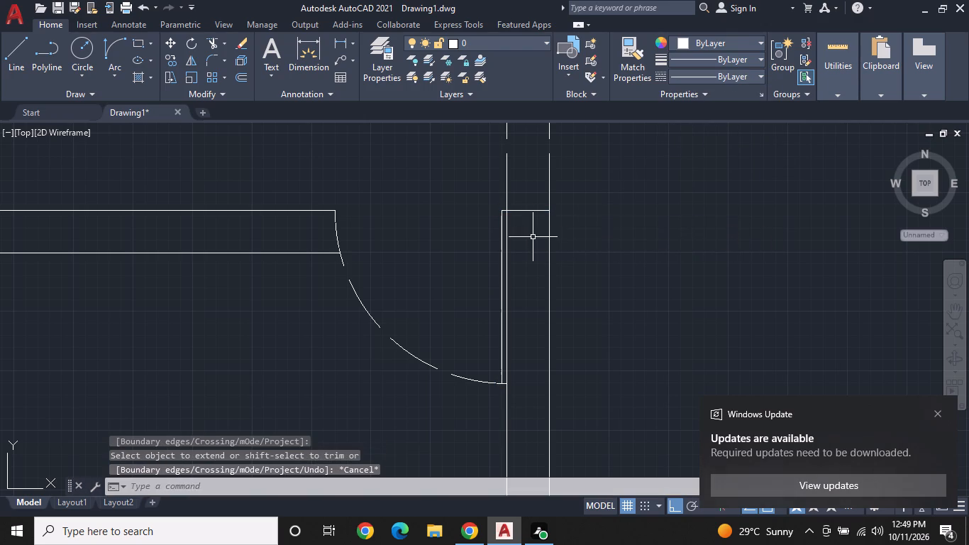
Draw a 2'6" horizontal door leaf line from the large lower room's right wall face across into the adjoining small lower room.
scroll(533, 237, down, 2)
middle_drag(532, 240, 519, 202)
scroll(526, 248, down, 1)
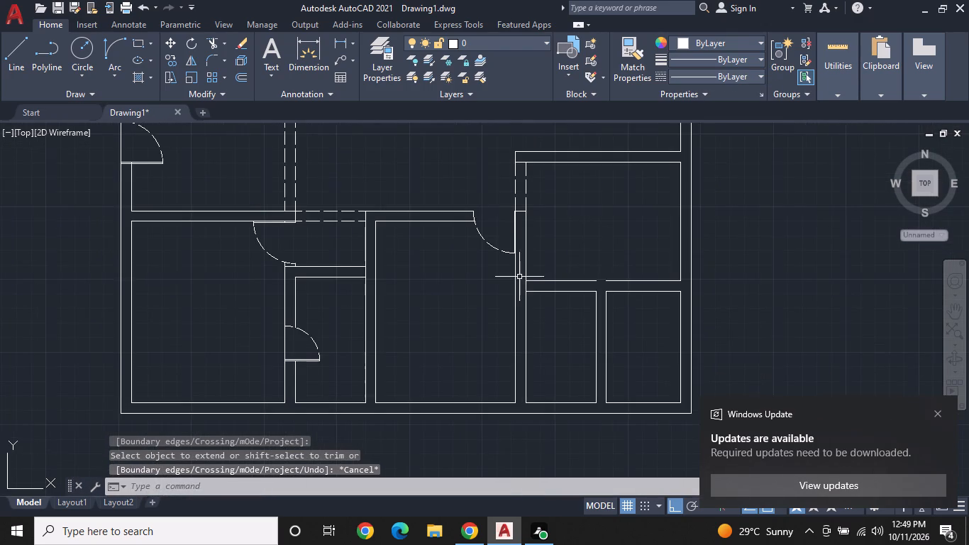
middle_drag(519, 277, 548, 233)
middle_drag(514, 254, 528, 235)
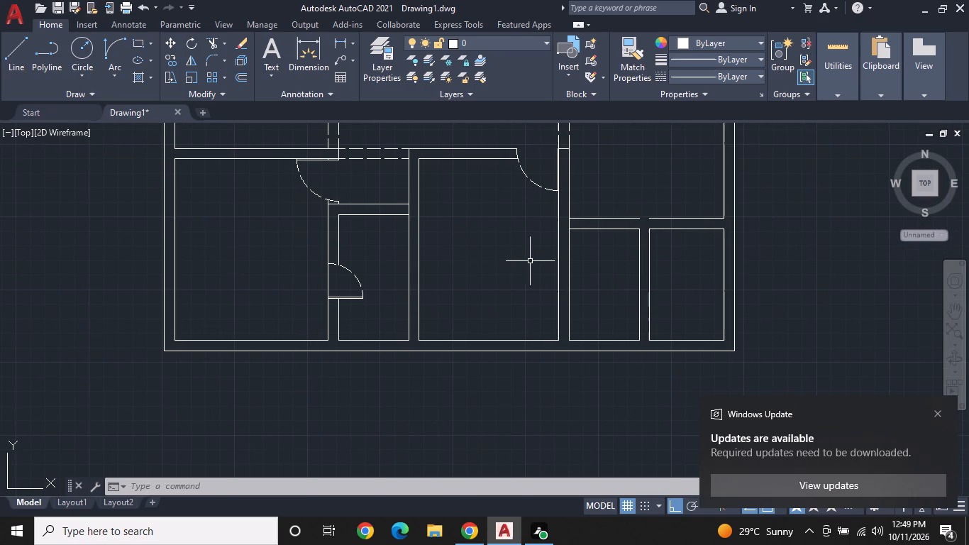
middle_drag(536, 265, 396, 252)
scroll(465, 275, up, 1)
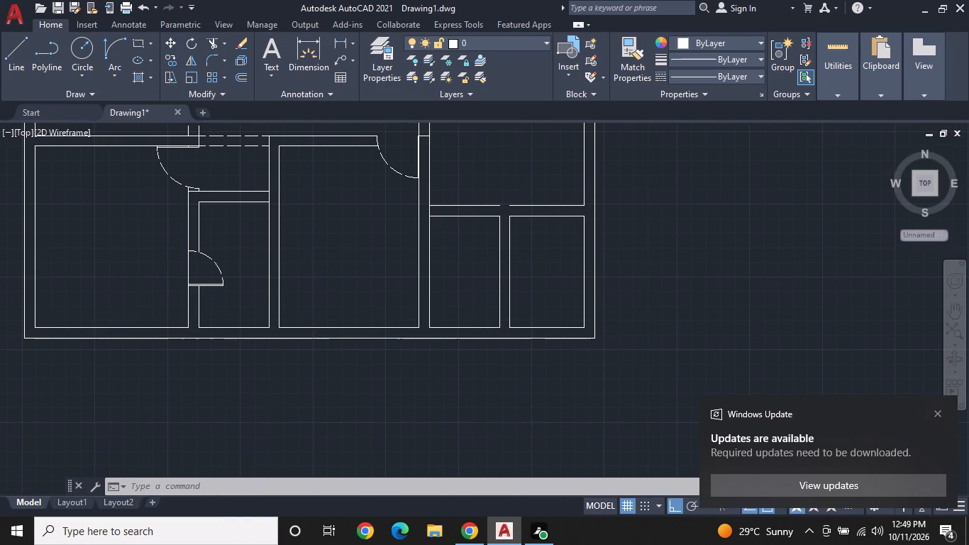
middle_drag(465, 275, 467, 256)
scroll(467, 255, up, 1)
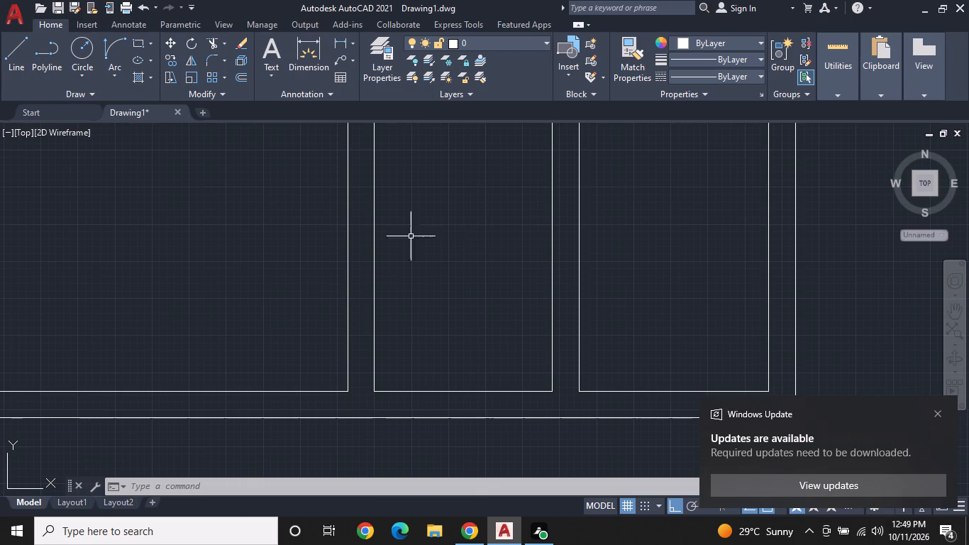
click(18, 44)
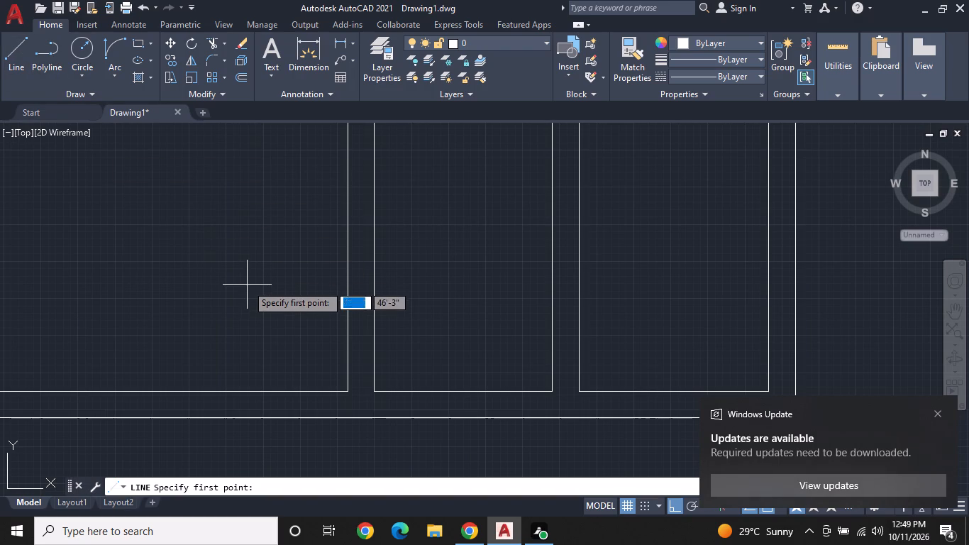
click(345, 279)
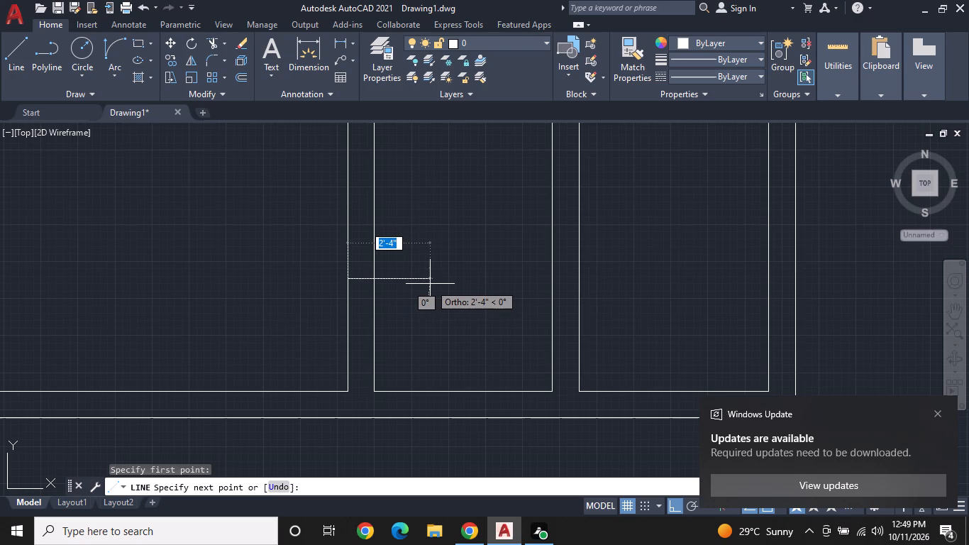
text(2'6")
key(Return)
key(space)
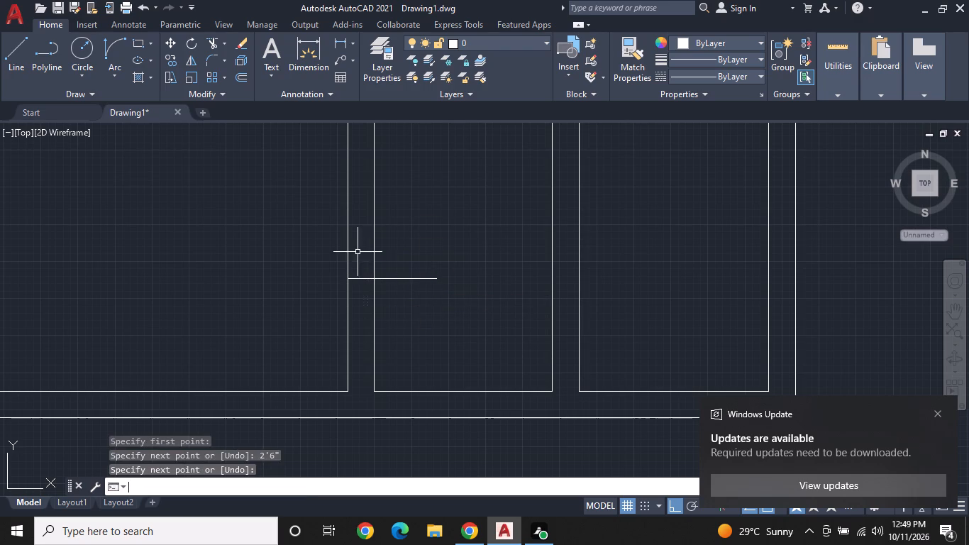
Draw a 2'6" line up the wall face from the leaf's hinge end, continuing with a horizontal marker about 1'-7" into the large room.
key(space)
click(346, 278)
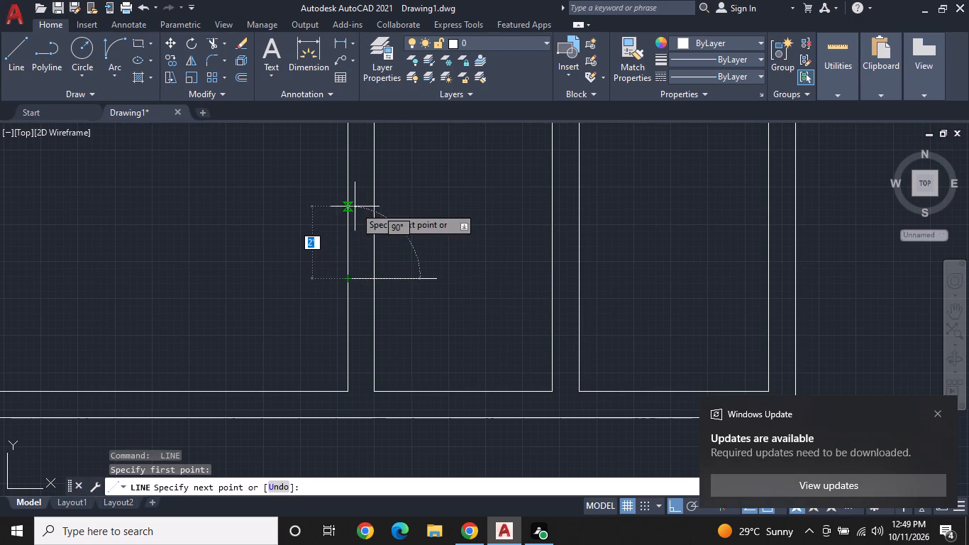
middle_drag(355, 204, 354, 253)
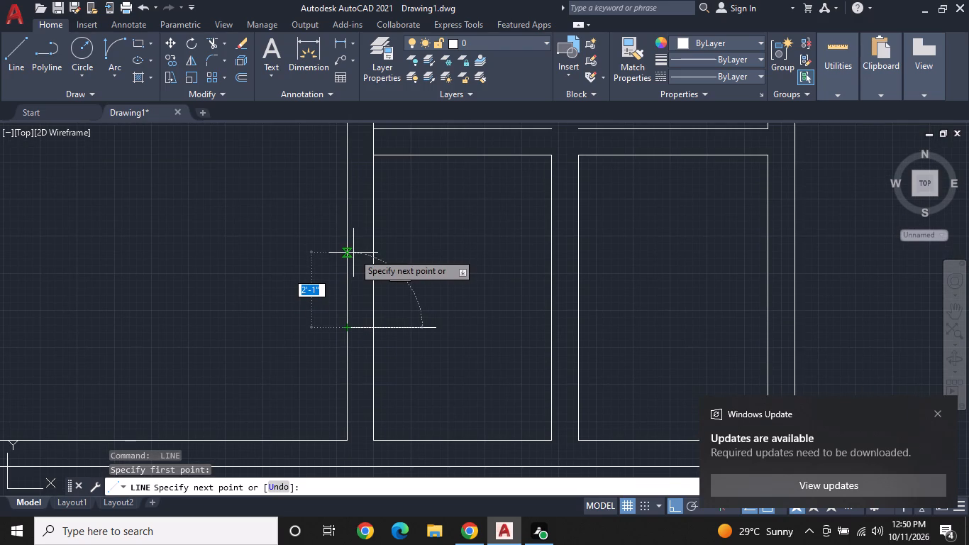
text(2'6")
key(Return)
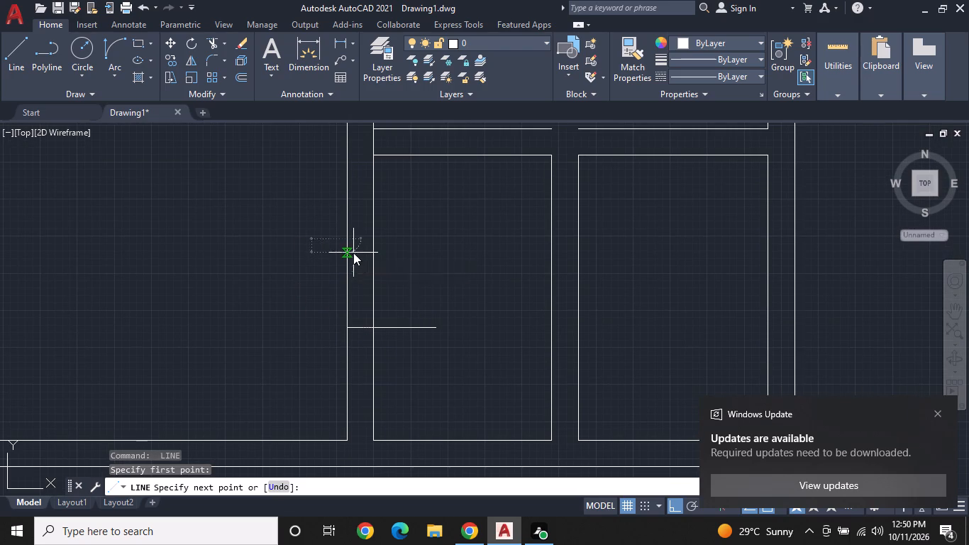
click(292, 241)
key(Escape)
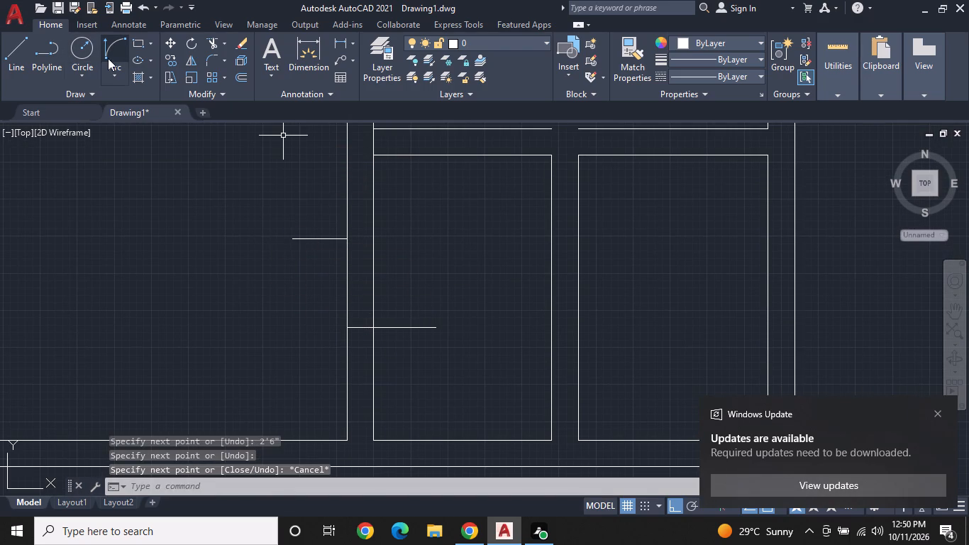
Draw the door swing arc from the leaf's free end to the top of the 2'6" opening on the wall face.
click(104, 45)
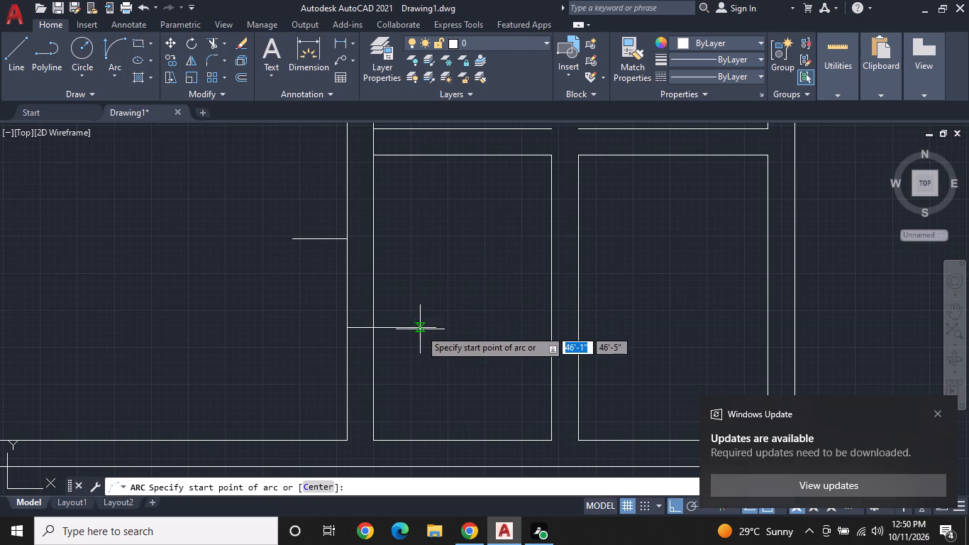
click(439, 329)
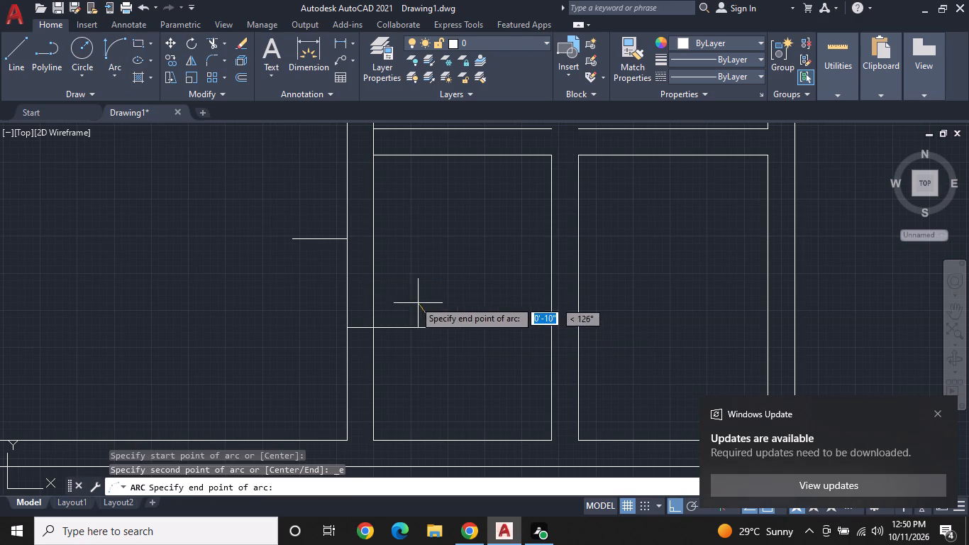
click(347, 243)
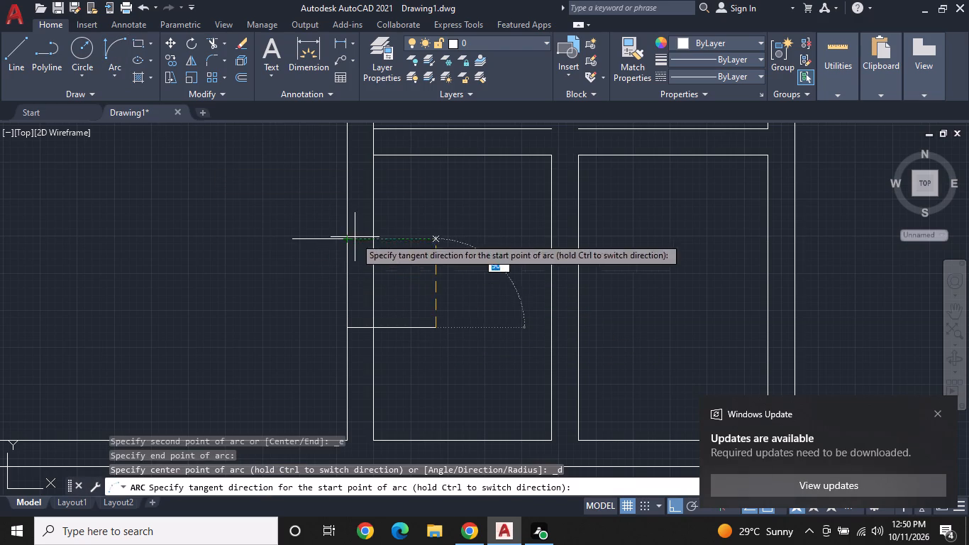
click(417, 199)
Set the new door swing arc's linetype to the dashed ACAD_ISO02W100.
click(406, 258)
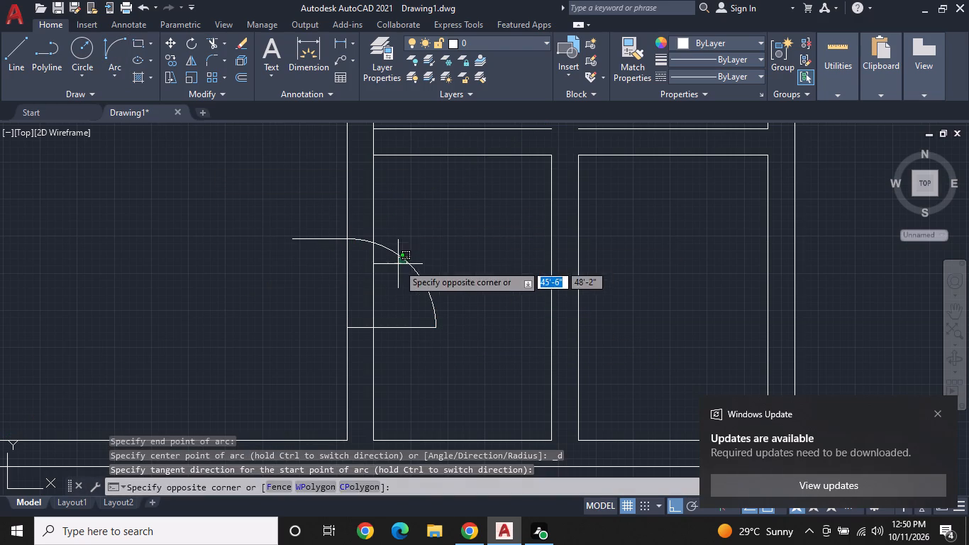
click(397, 265)
click(720, 70)
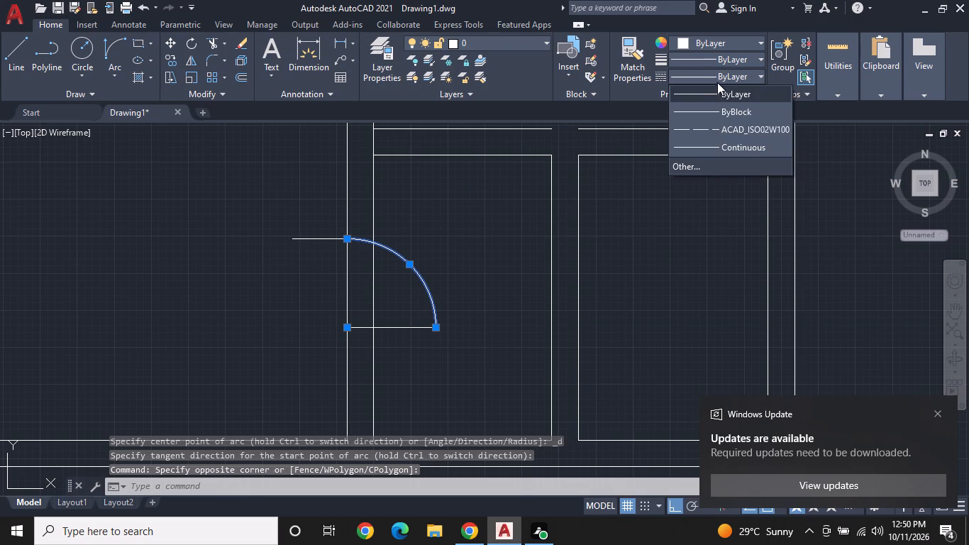
double_click(714, 89)
click(716, 76)
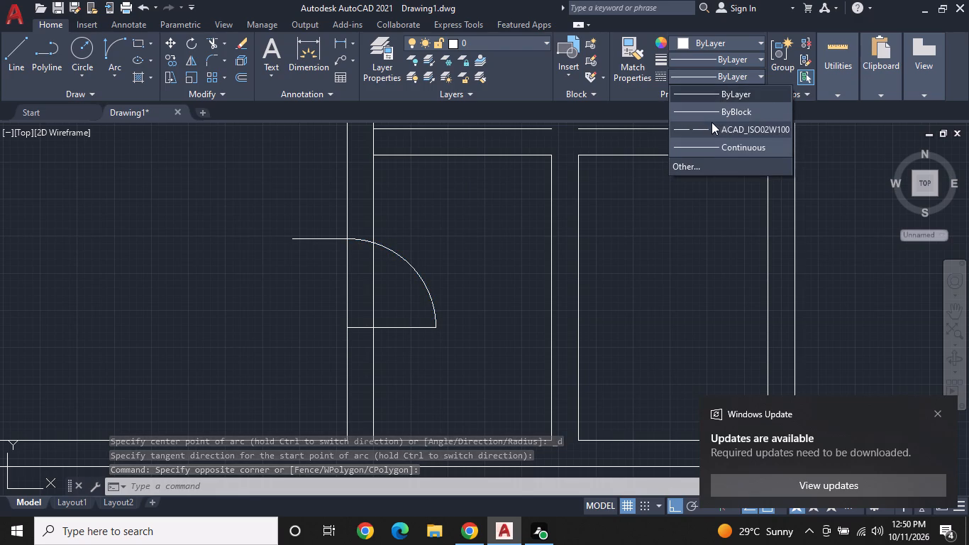
click(710, 128)
key(Escape)
Erase the short horizontal marker line at the upper end of the swing arc.
middle_click(418, 258)
middle_drag(424, 252, 467, 219)
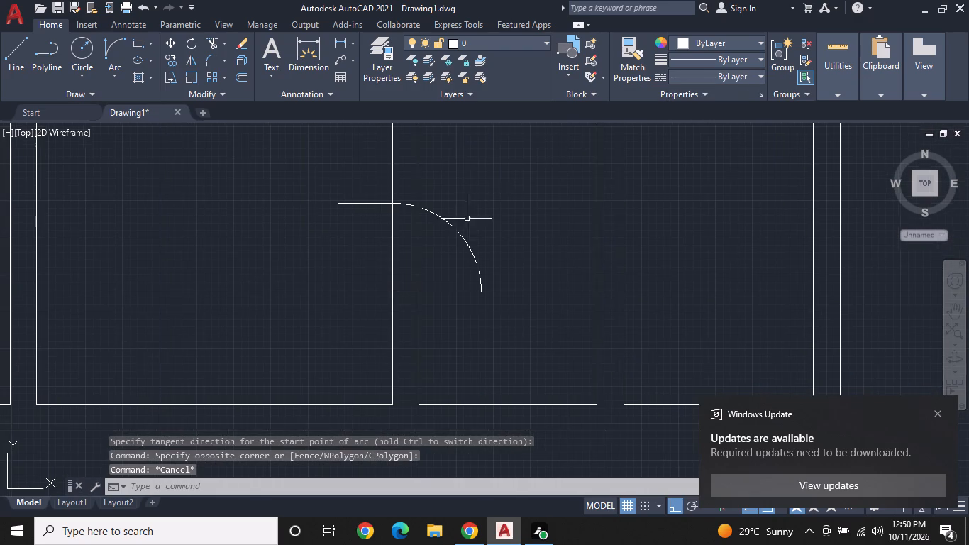
click(375, 204)
right_click(375, 204)
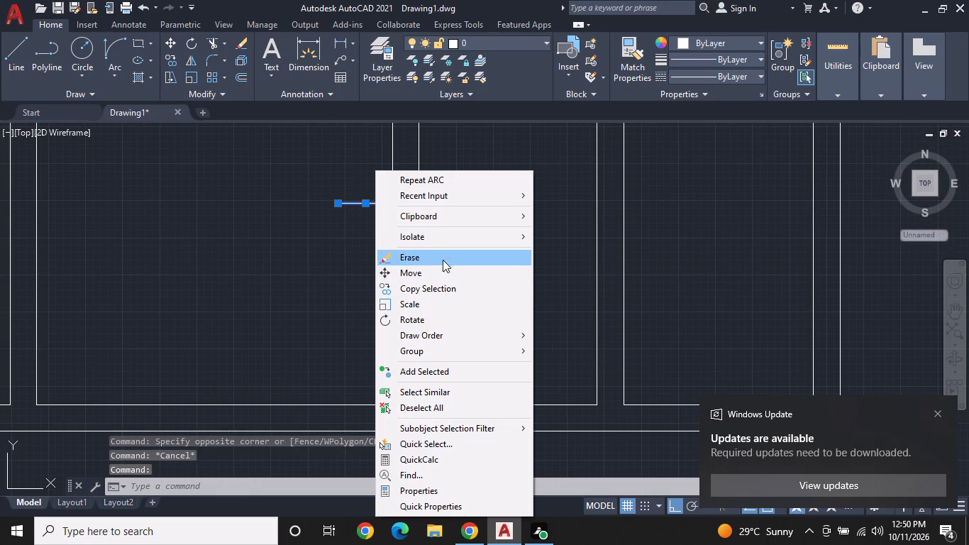
click(443, 258)
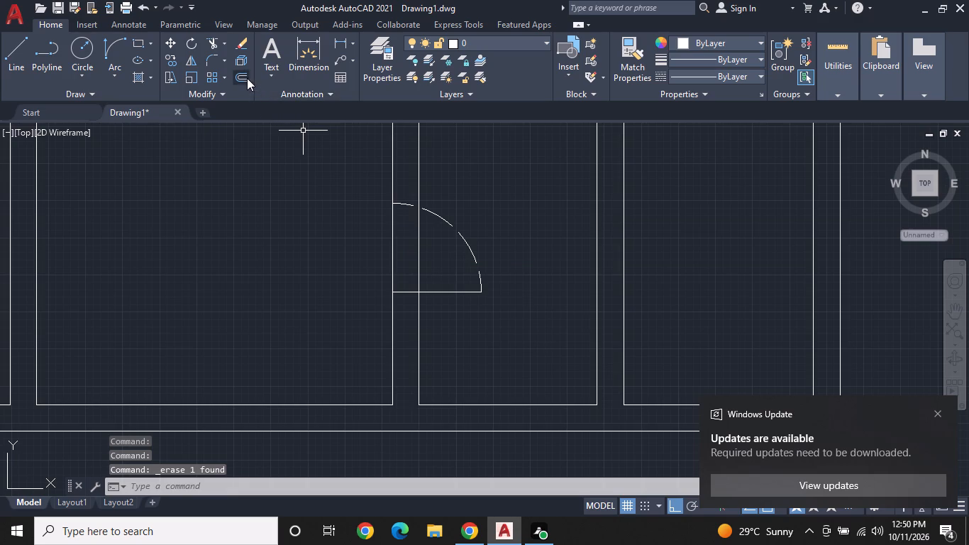
Offset the new door leaf line 1" upward toward the swing arc.
click(244, 75)
key(space)
click(434, 292)
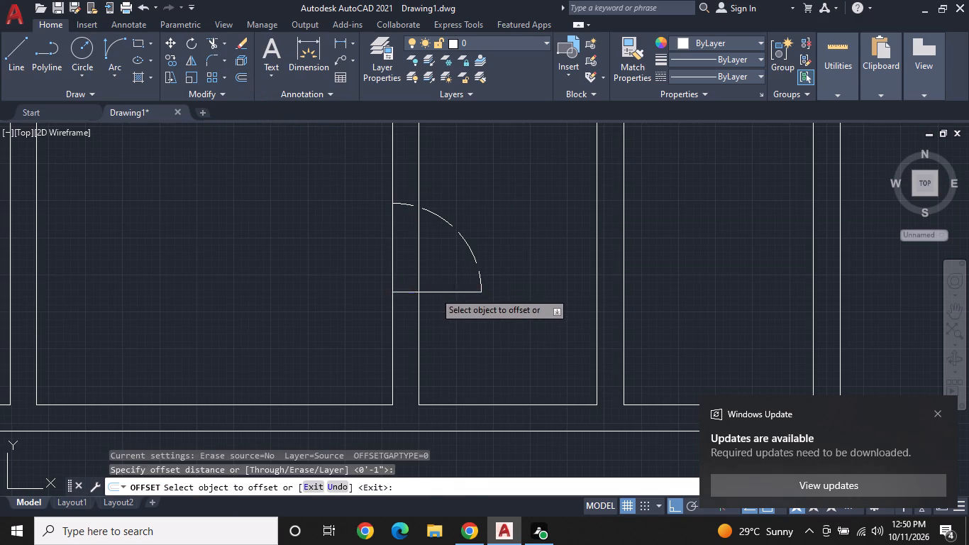
click(443, 272)
key(Escape)
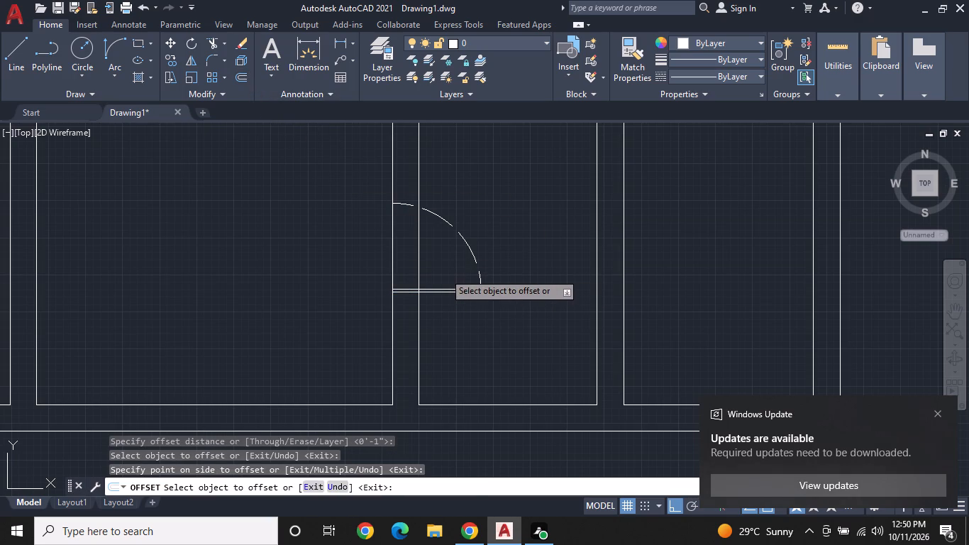
Trim both wall face lines between the swing arc and the door leaf to open the doorway.
text(TR)
key(space)
click(444, 272)
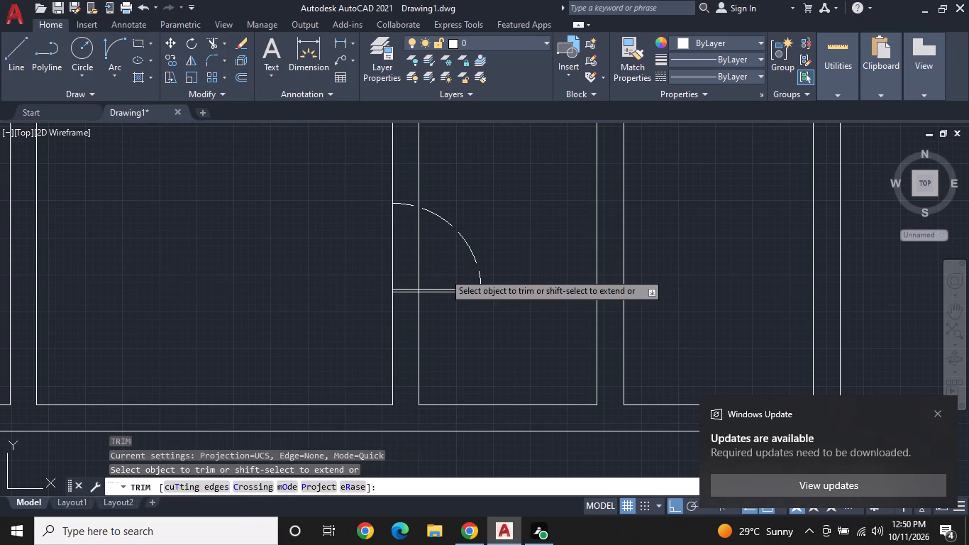
click(339, 255)
key(Escape)
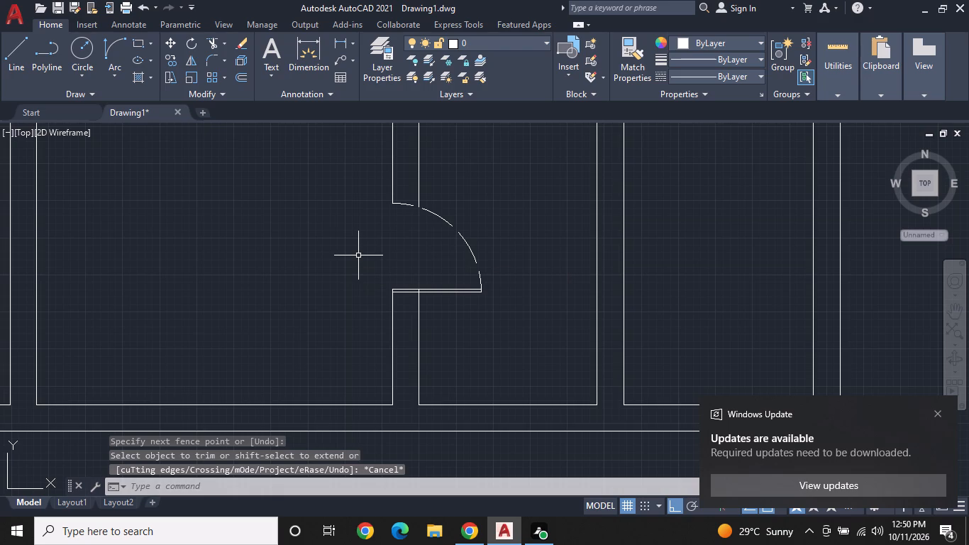
Draw a vertical line about 3'-4" long up the middle of the wall thickness, from the door leaf past the swing arc.
text(L)
key(space)
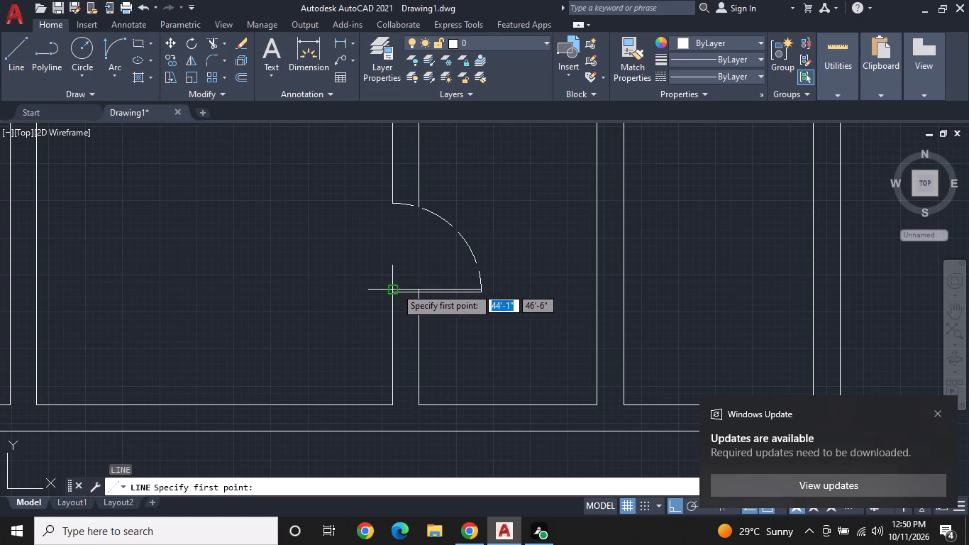
click(406, 294)
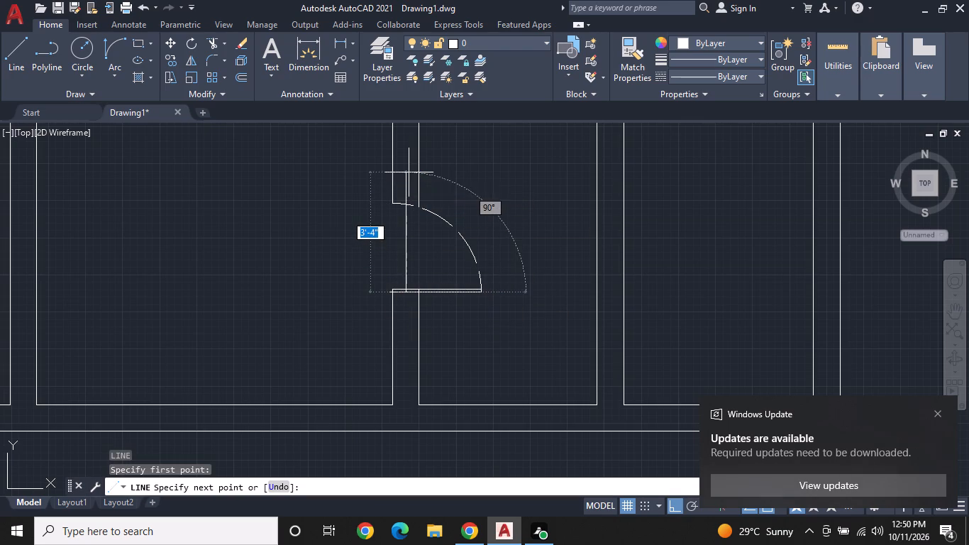
click(408, 172)
key(Escape)
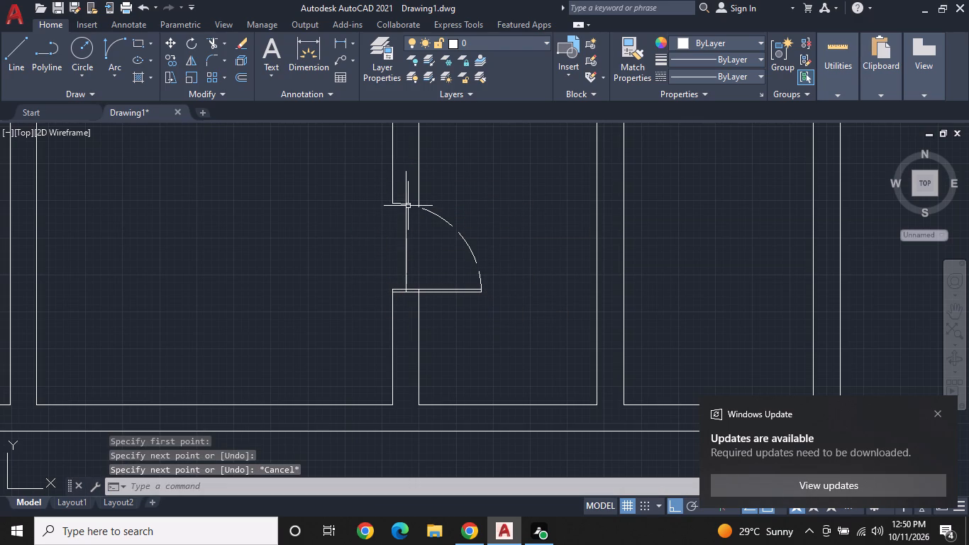
Trim the part of the vertical doorway line that extends above the swing arc.
text(TR)
key(space)
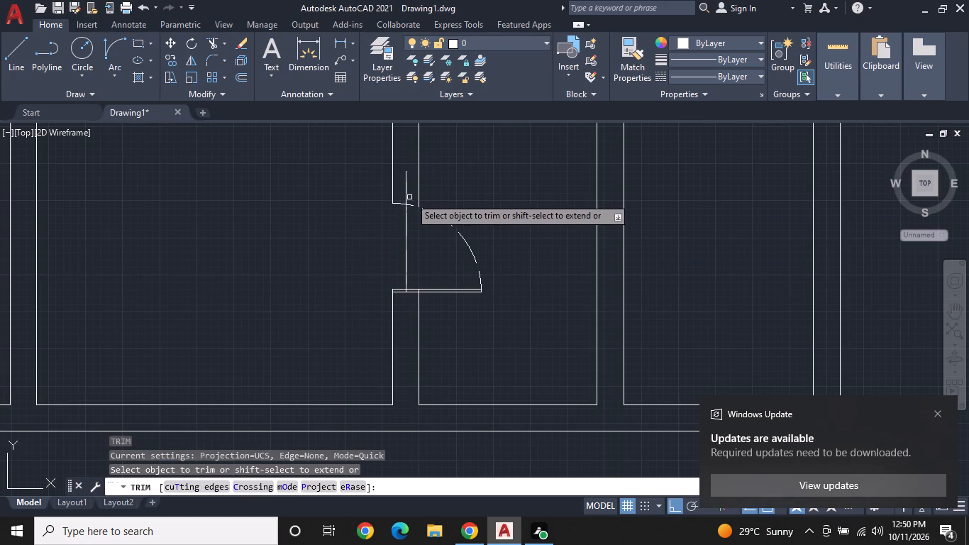
click(405, 186)
key(Escape)
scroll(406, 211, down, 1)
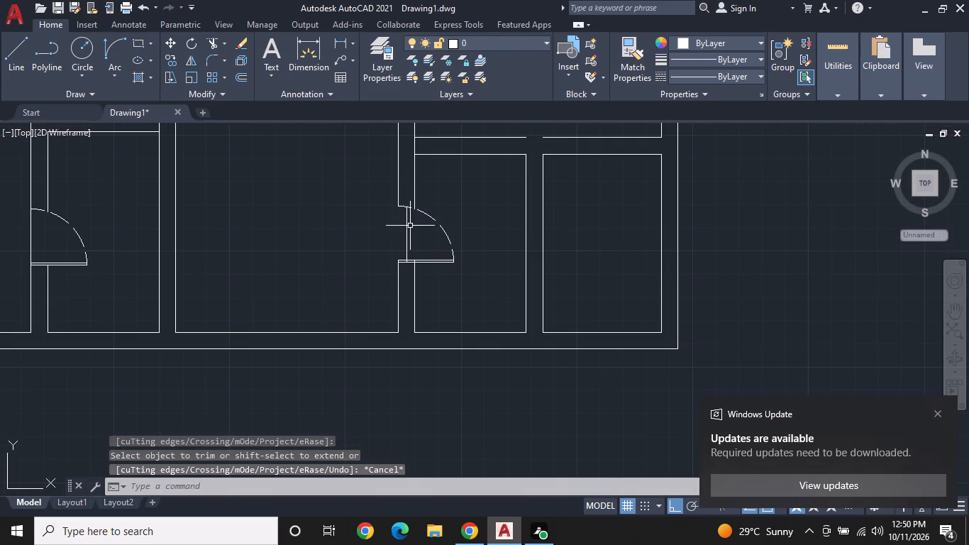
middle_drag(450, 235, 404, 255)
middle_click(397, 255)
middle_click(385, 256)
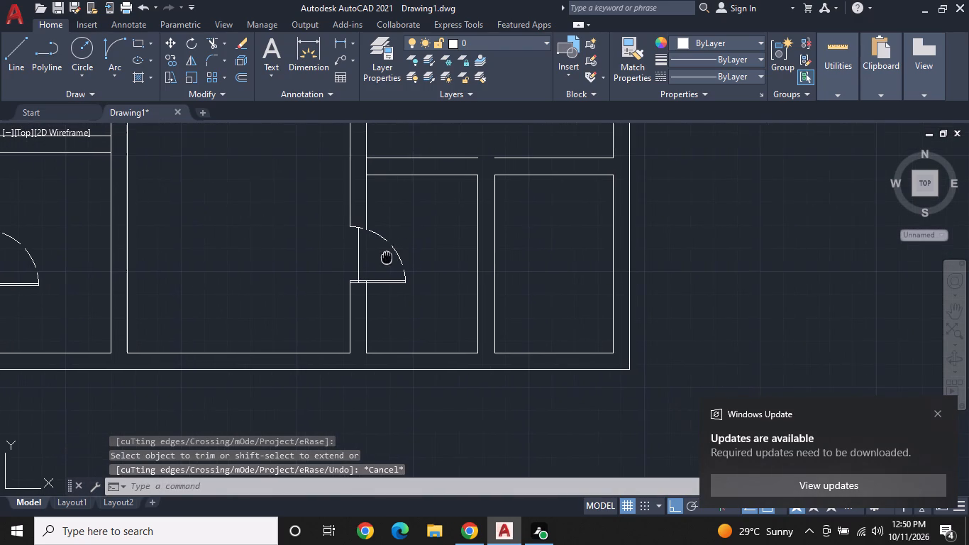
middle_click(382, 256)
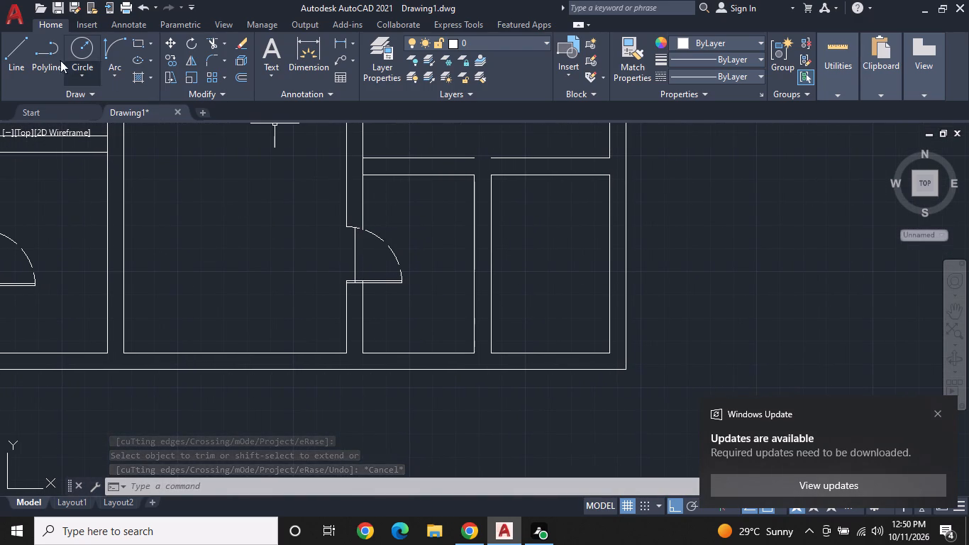
Draw a horizontal line from the new doorway's upper wall corner across the small room to the opposite wall face.
click(13, 52)
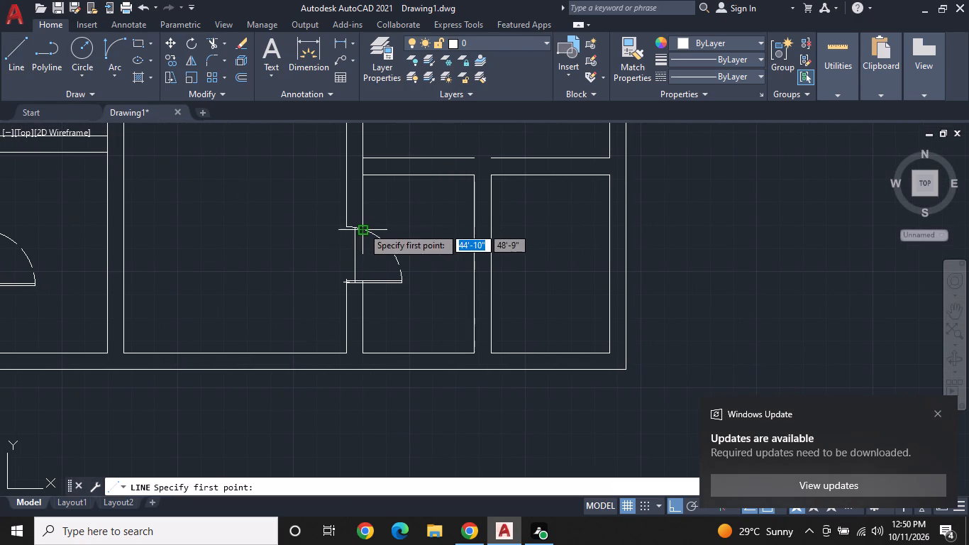
click(364, 226)
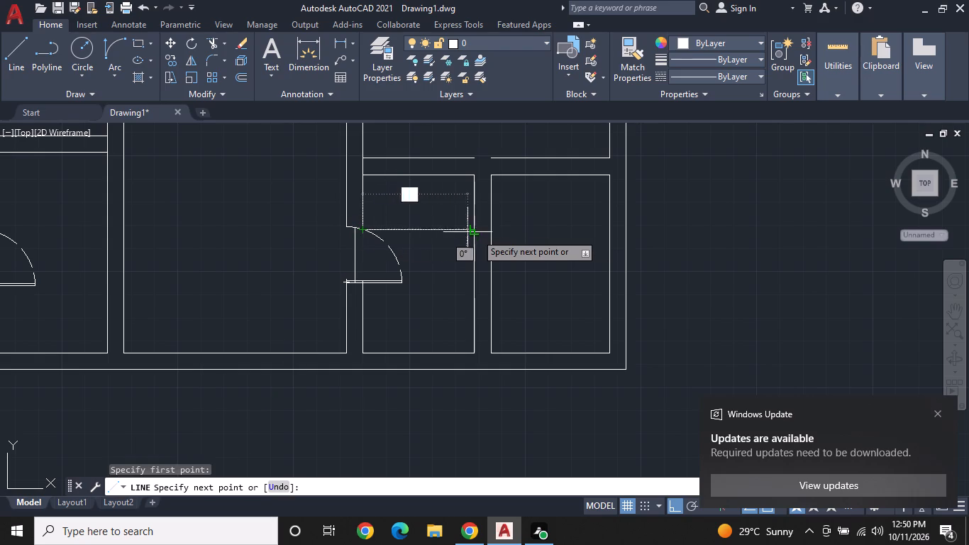
click(476, 233)
key(Escape)
Extend the inner partition's right face up to the cross wall's upper face, and that upper face across the gap to meet it.
scroll(468, 237, down, 1)
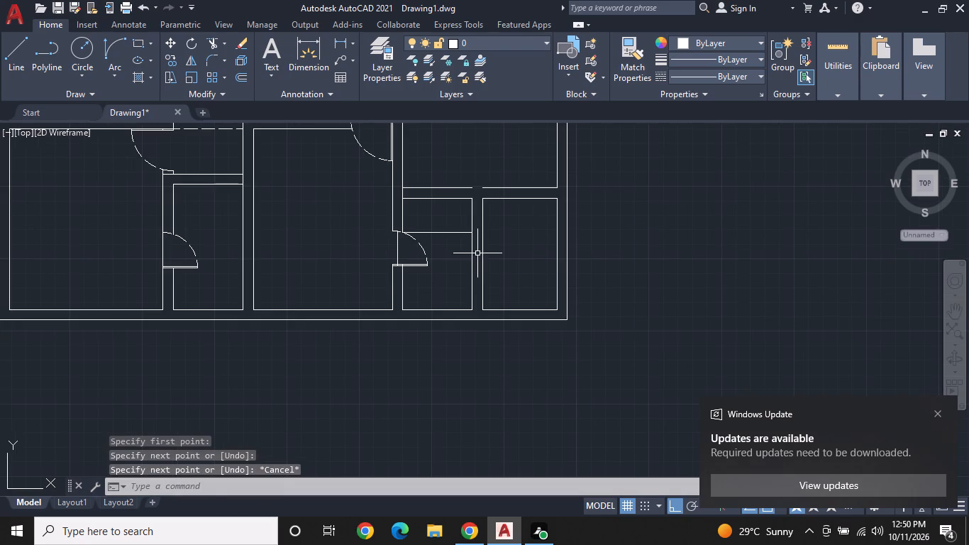
middle_drag(477, 253, 275, 279)
scroll(315, 244, up, 1)
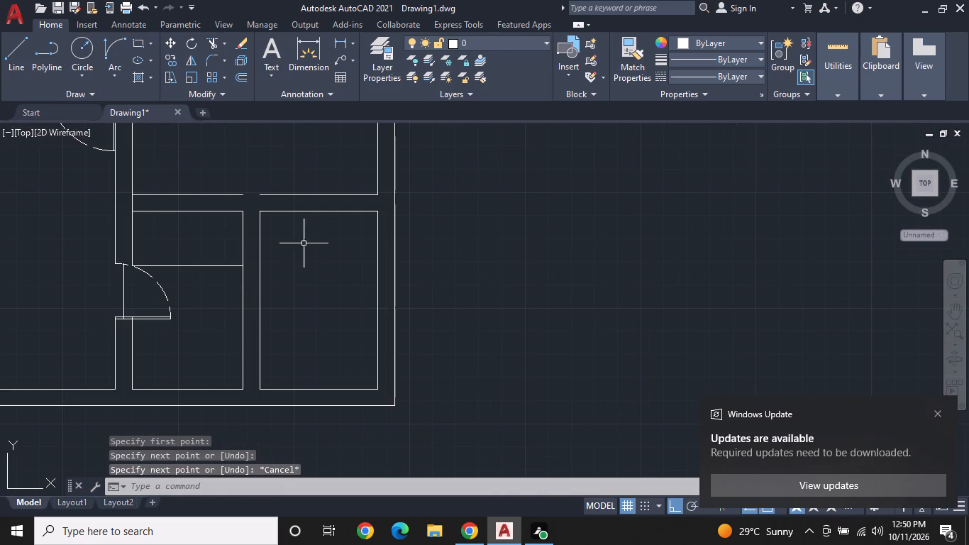
middle_drag(292, 242, 349, 289)
scroll(350, 289, up, 2)
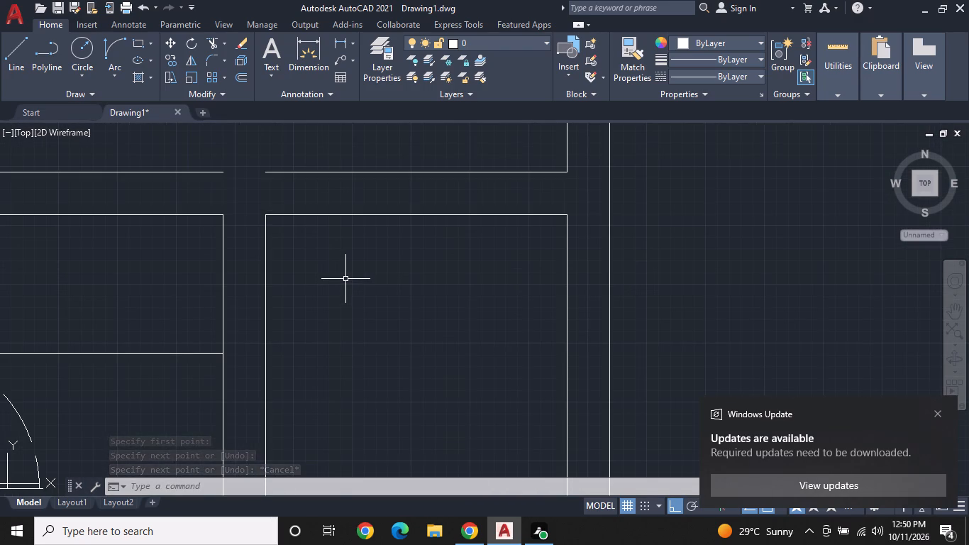
key(Escape)
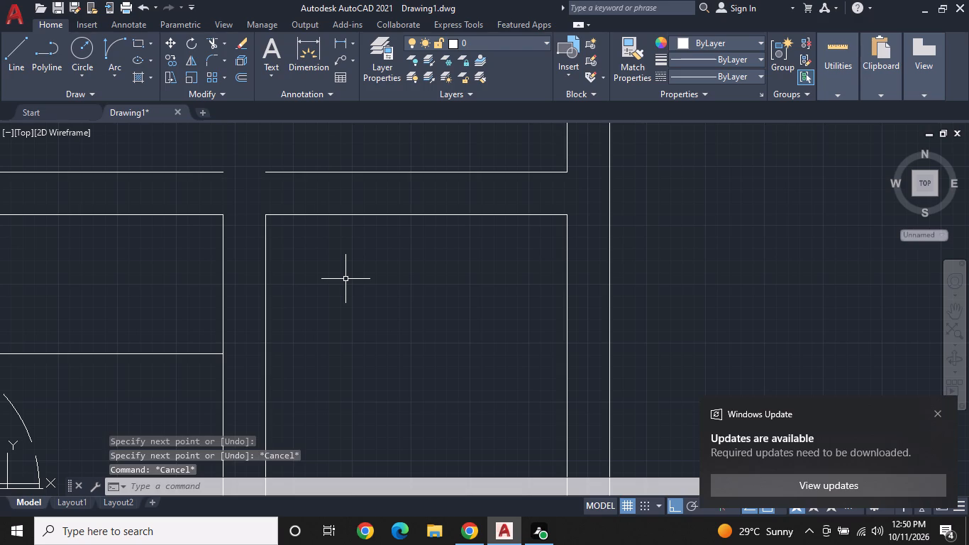
scroll(345, 279, down, 1)
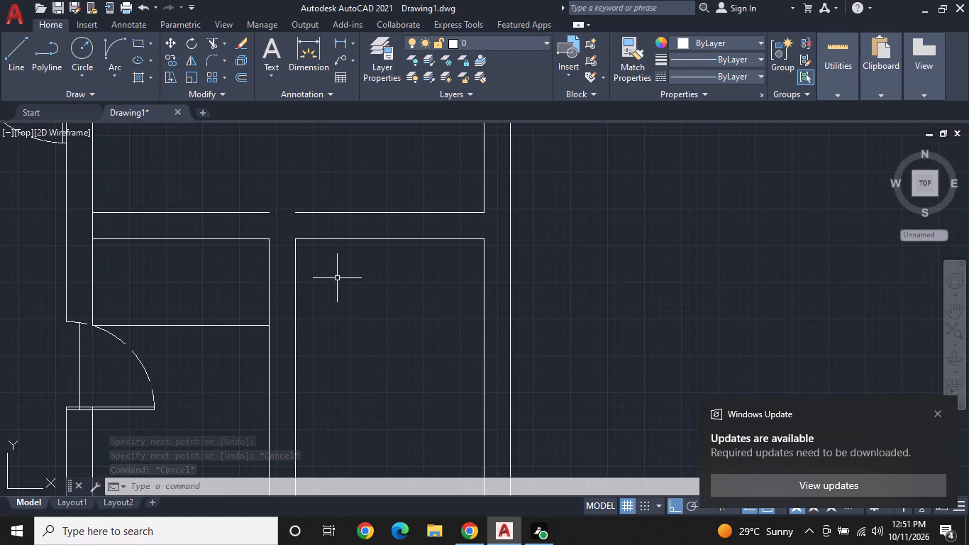
key(Escape)
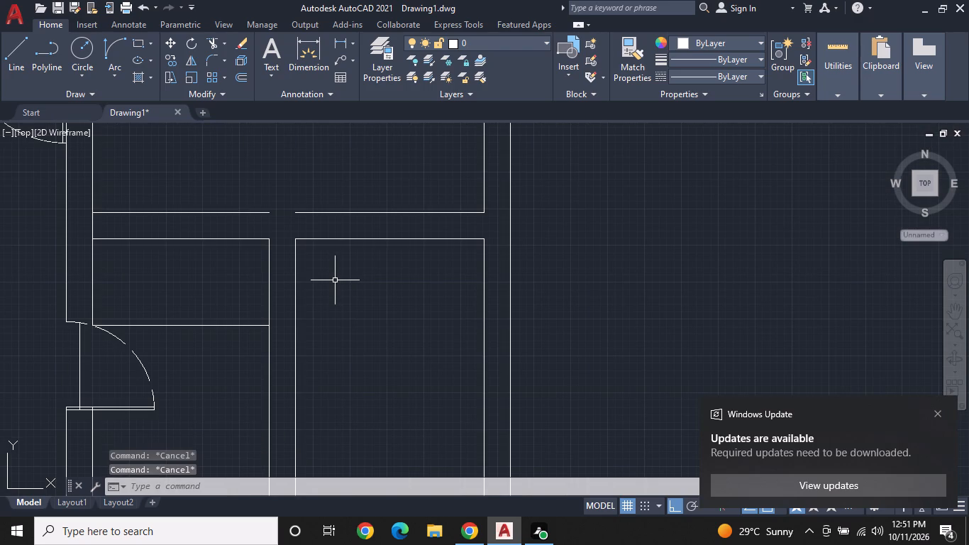
text(EX)
key(space)
click(295, 286)
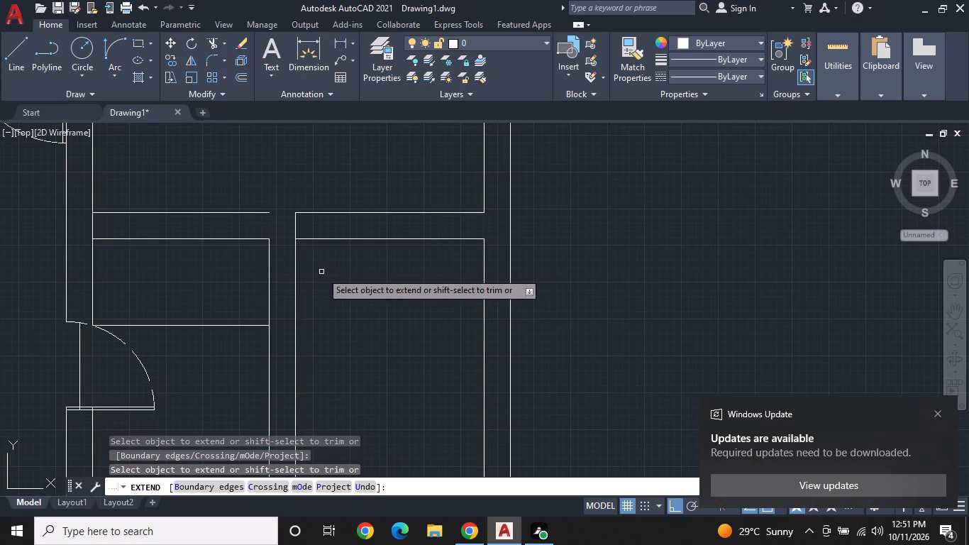
key(Escape)
key(e)
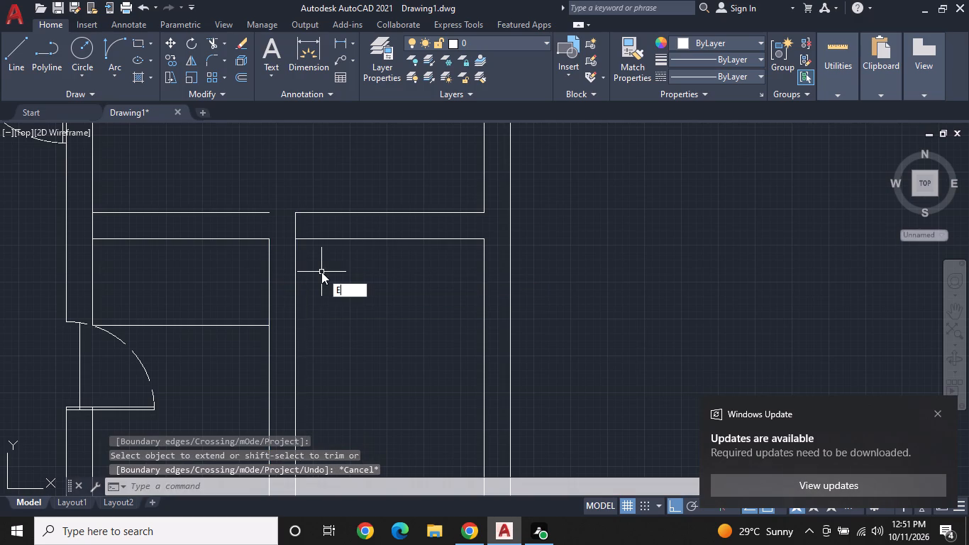
key(Escape)
key(space)
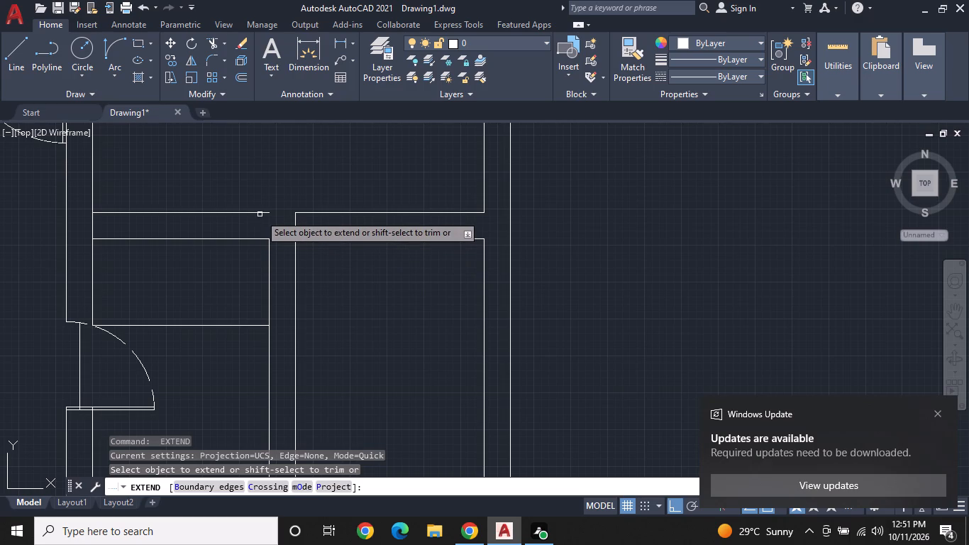
click(260, 214)
key(Escape)
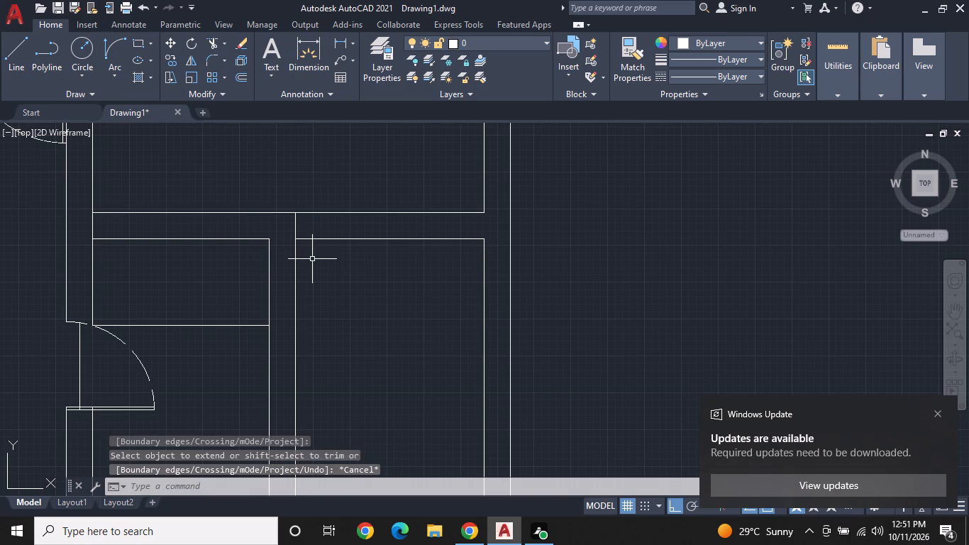
Draw a 2'6" line rightward along the cross wall's upper face from the extended corner, ending in a short upward tick.
click(12, 51)
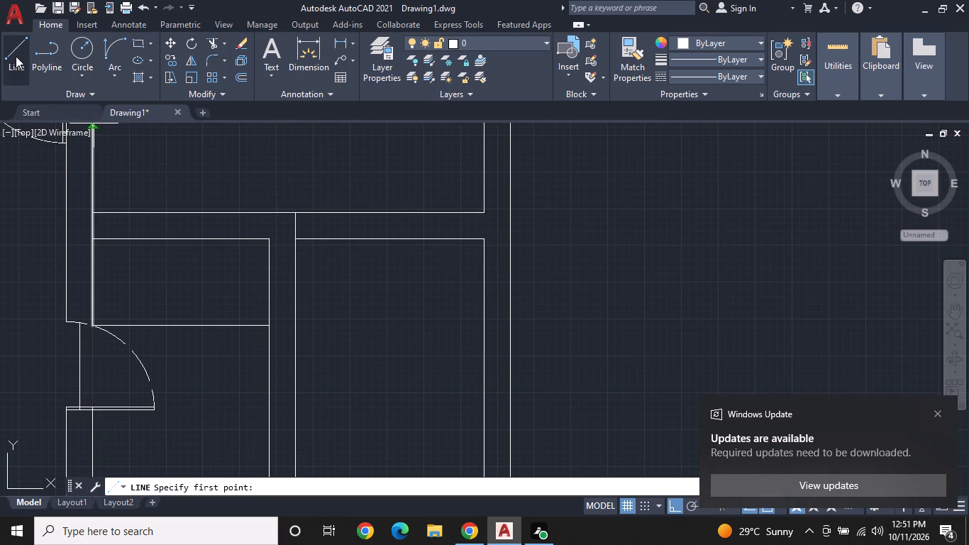
click(292, 214)
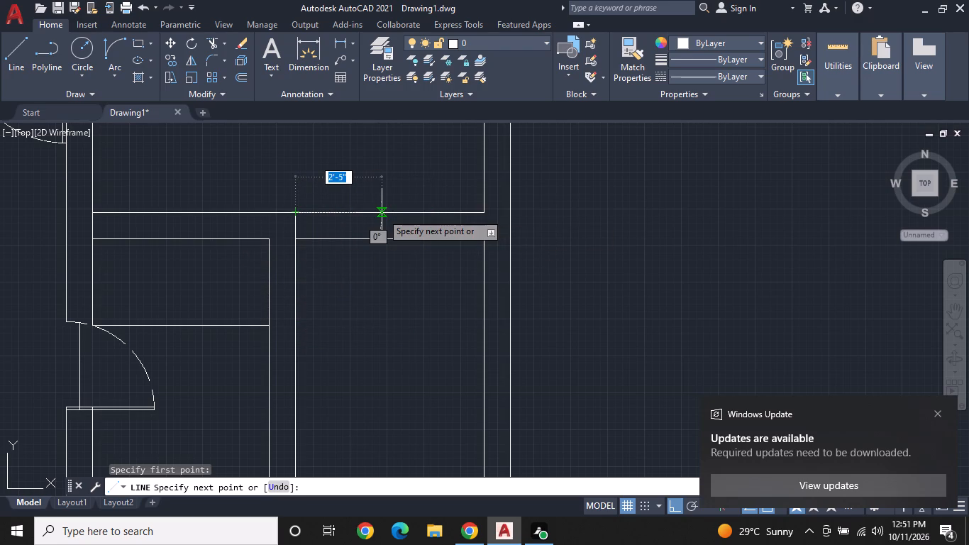
text(2'6")
key(Return)
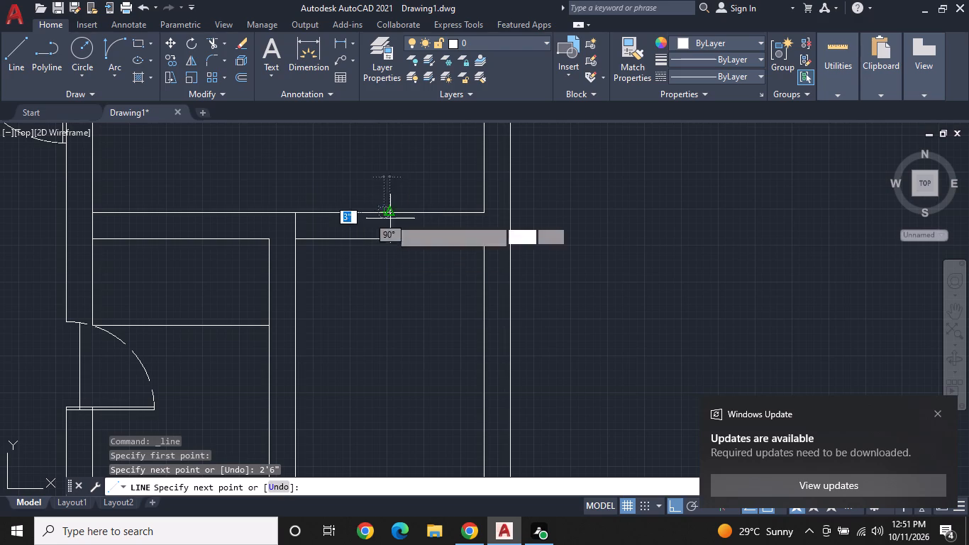
click(389, 191)
key(space)
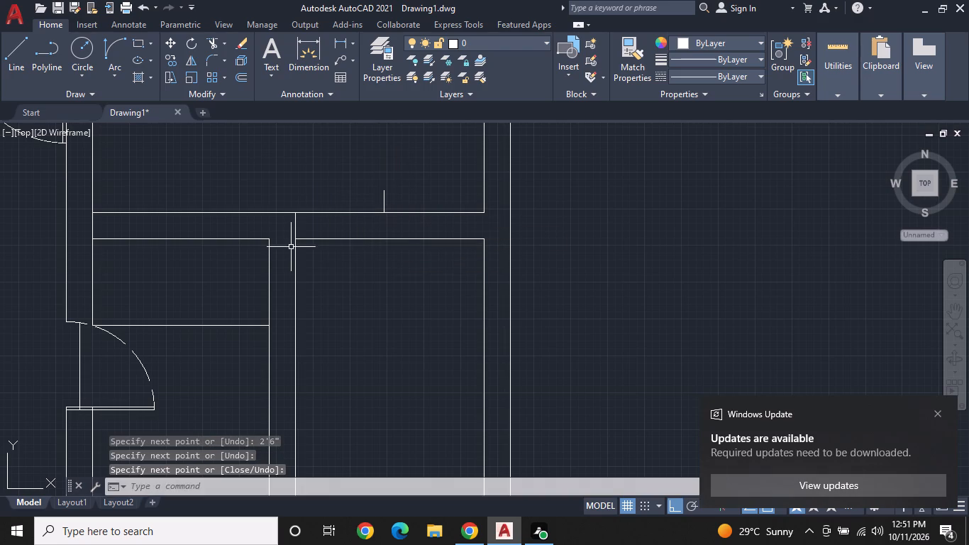
Draw a 2'6" line down the partition's right face from the same corner, ending in a short leftward tick.
key(space)
click(297, 211)
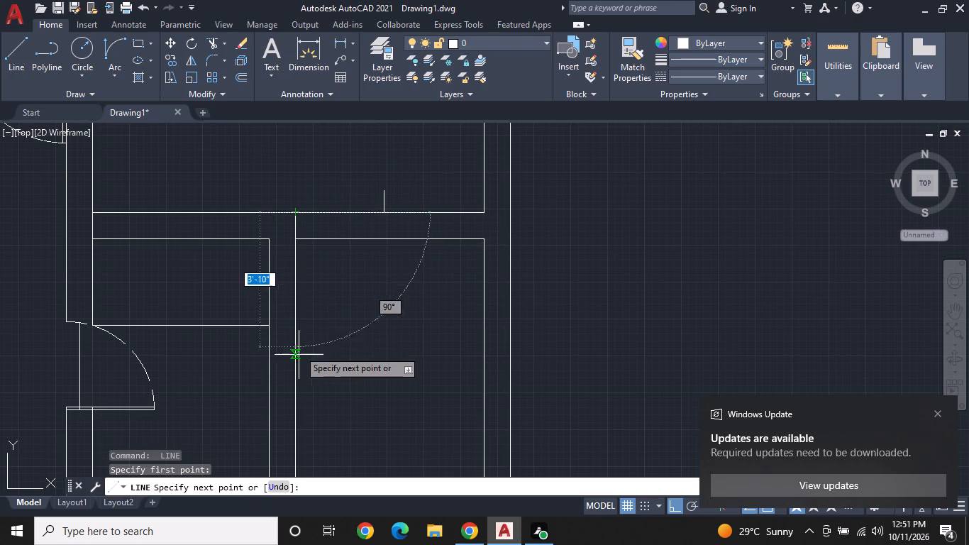
text(2'6")
key(Return)
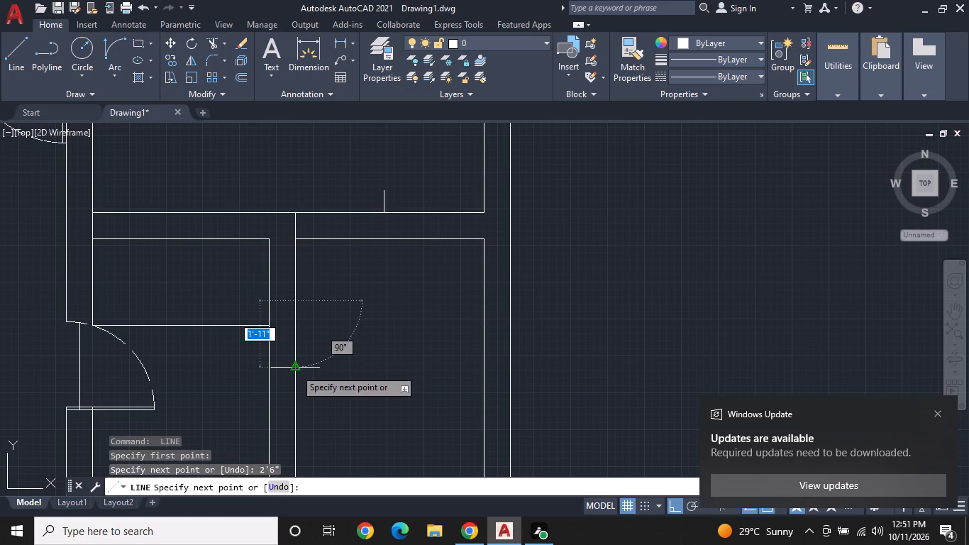
scroll(283, 318, up, 2)
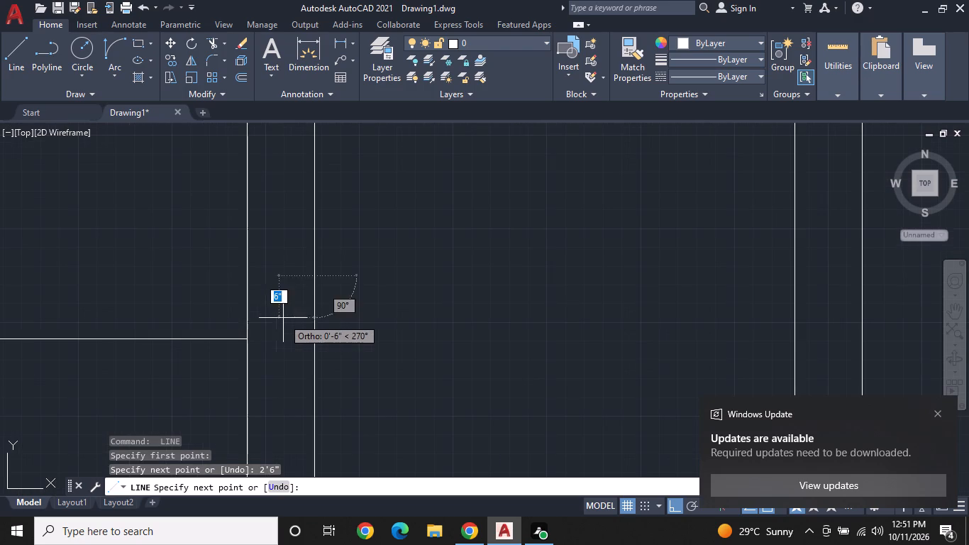
click(276, 282)
key(Escape)
Set the current linetype to the dashed ACAD linetype.
scroll(279, 287, down, 2)
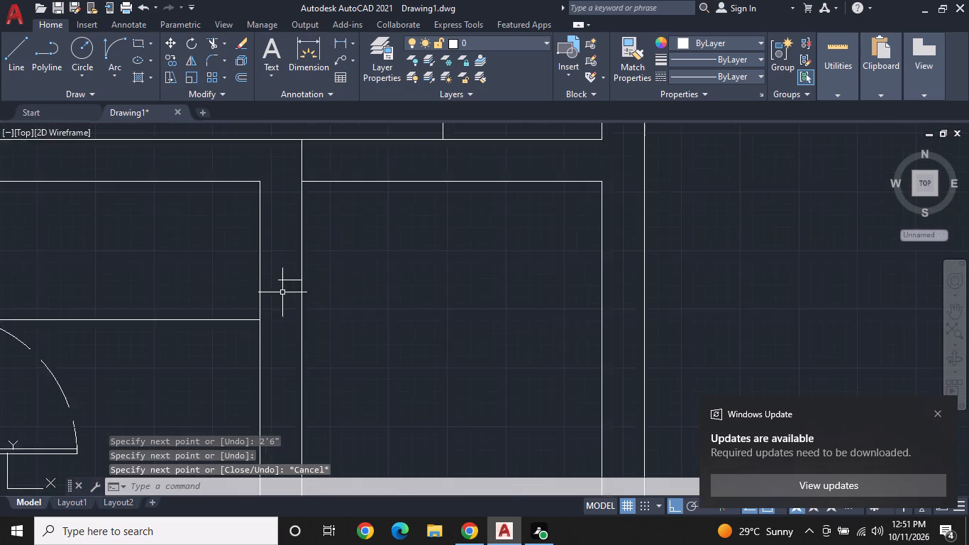
middle_drag(326, 308, 265, 398)
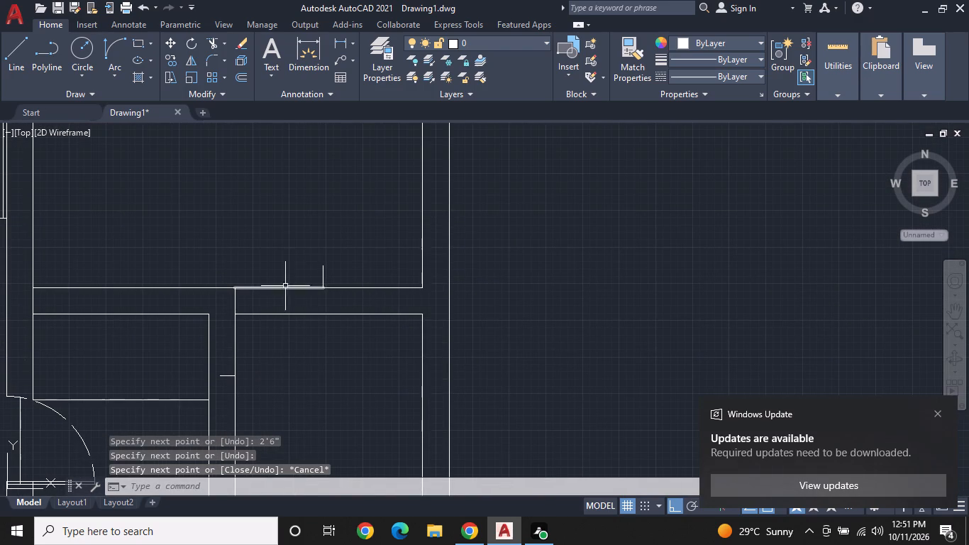
click(707, 78)
click(716, 130)
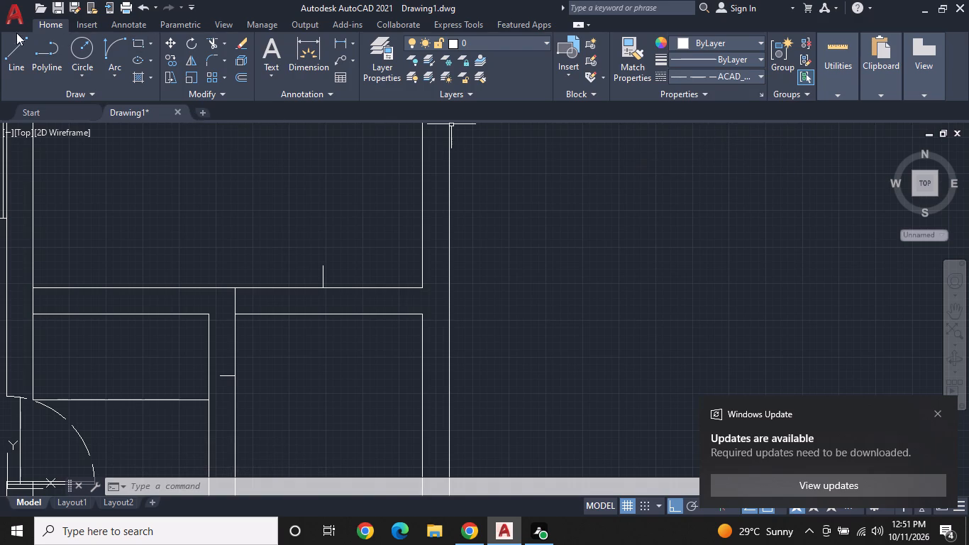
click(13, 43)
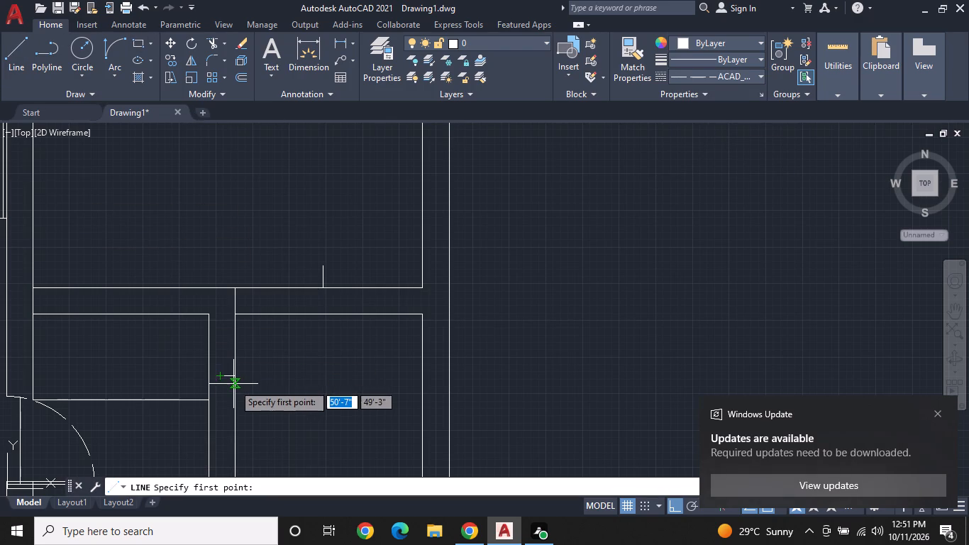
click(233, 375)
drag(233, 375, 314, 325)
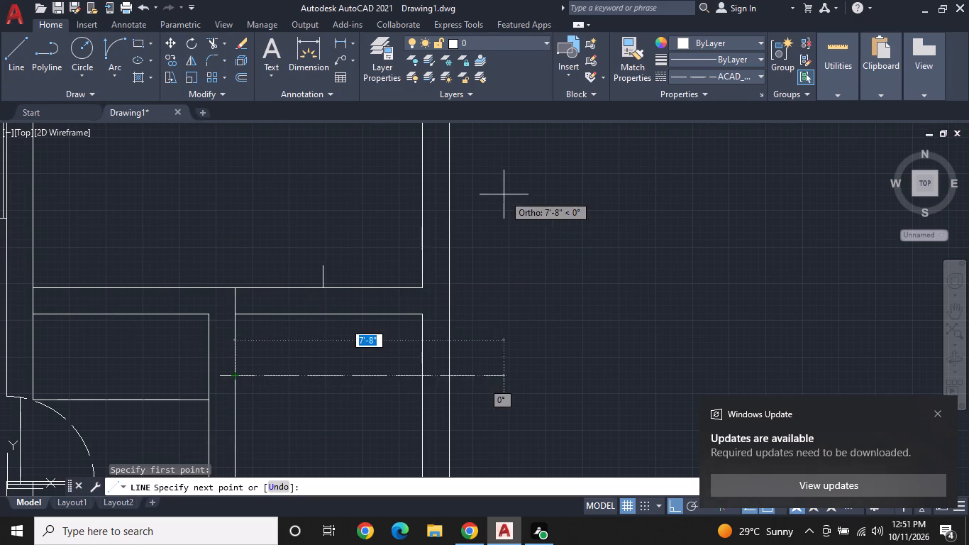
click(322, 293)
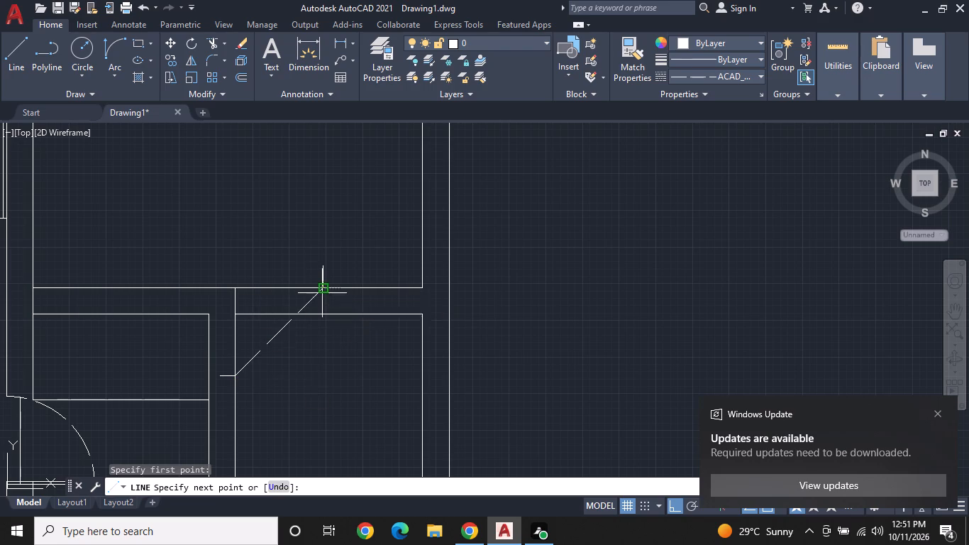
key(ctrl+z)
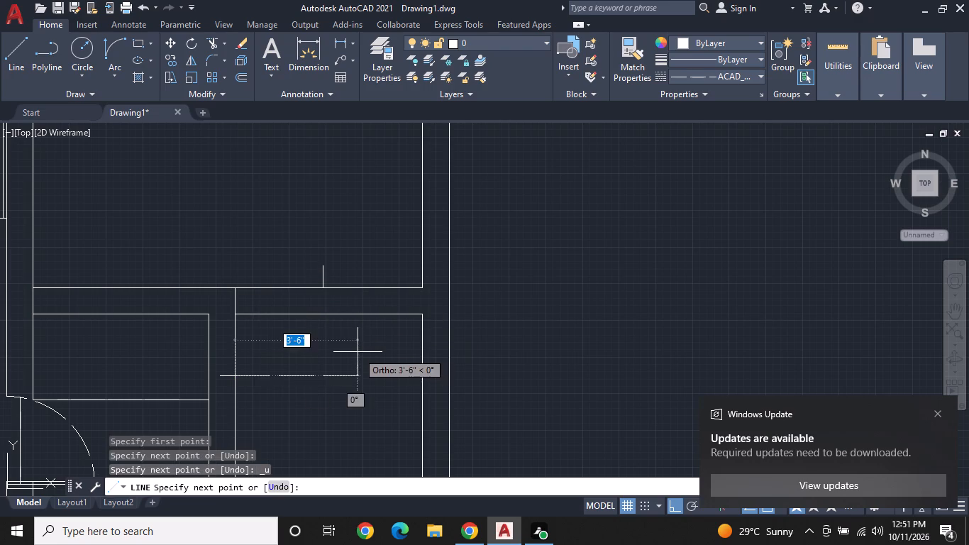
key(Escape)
Draw a dashed door swing arc from the lower tick to the upper tick, with a horizontal tangent direction at its start.
click(107, 44)
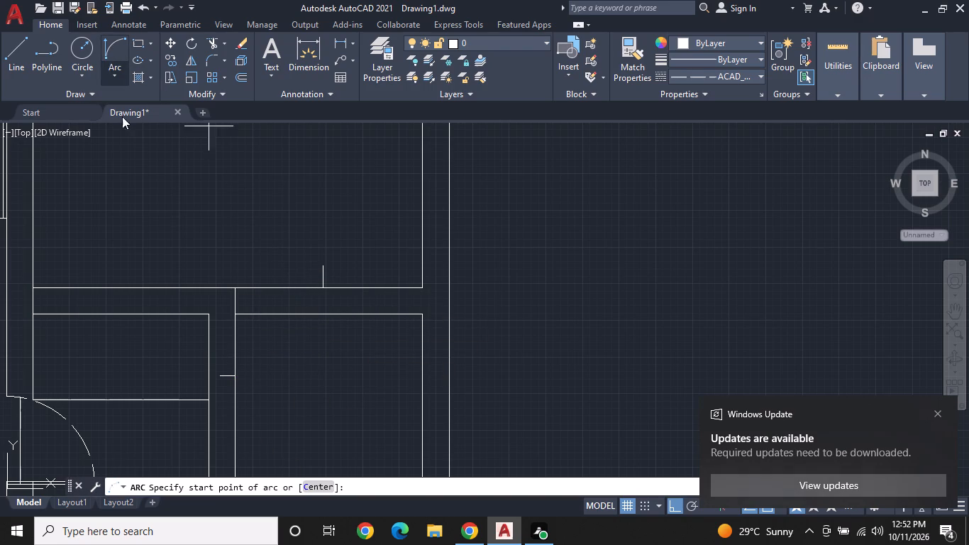
click(235, 373)
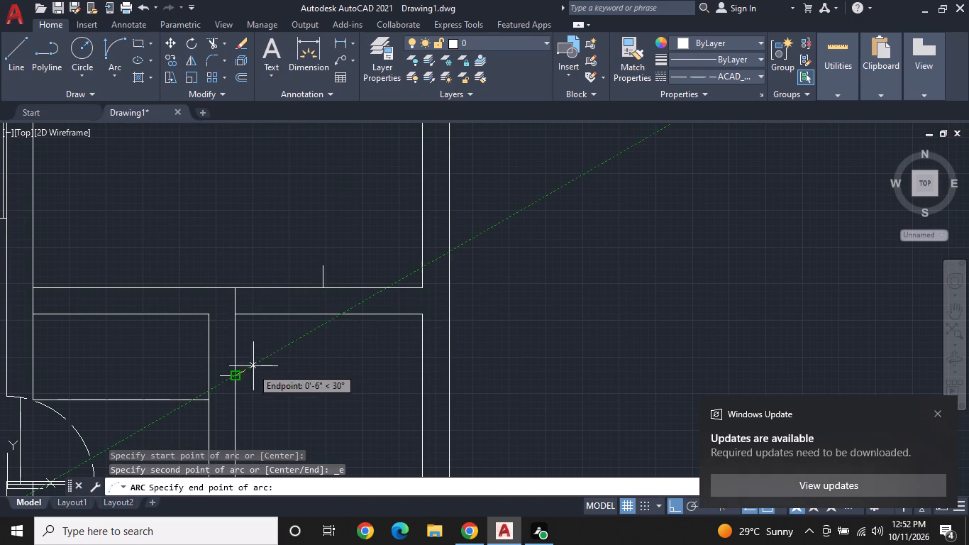
double_click(322, 292)
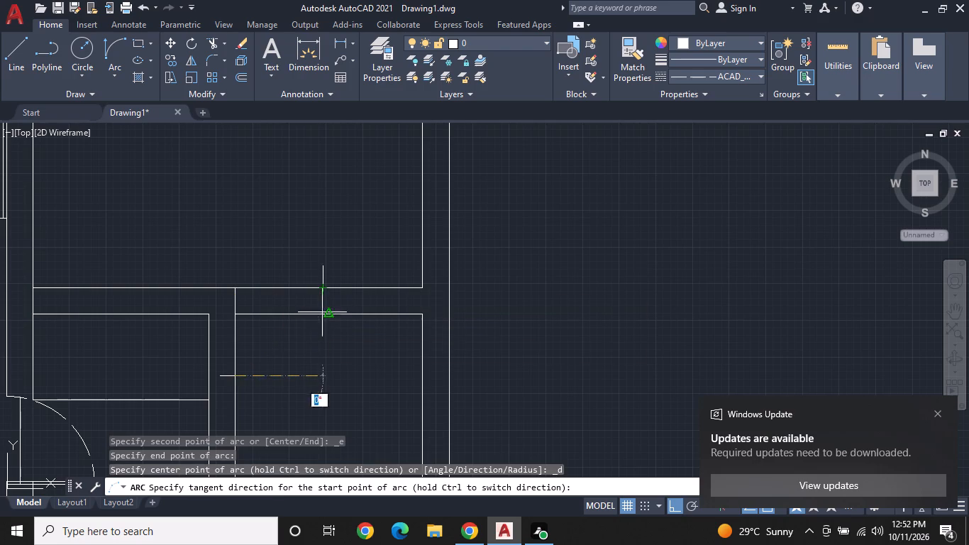
click(333, 378)
middle_drag(344, 372, 378, 335)
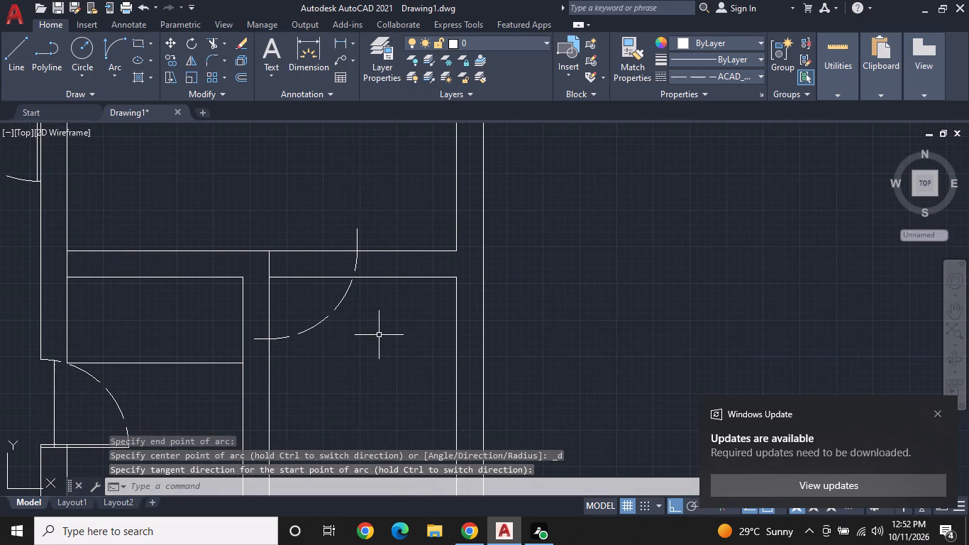
key(Escape)
Erase the two short tick lines at the ends of the swing arc.
click(262, 338)
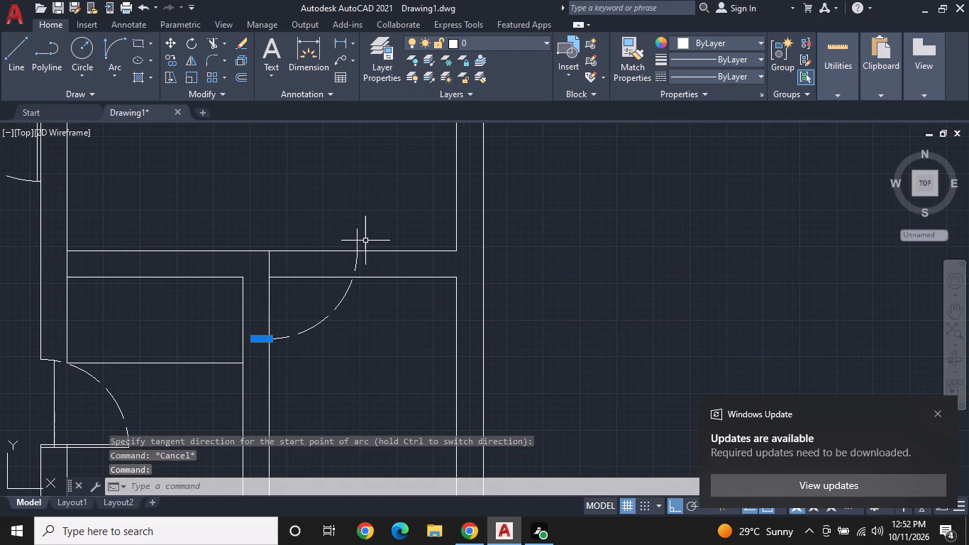
click(358, 241)
right_click(358, 241)
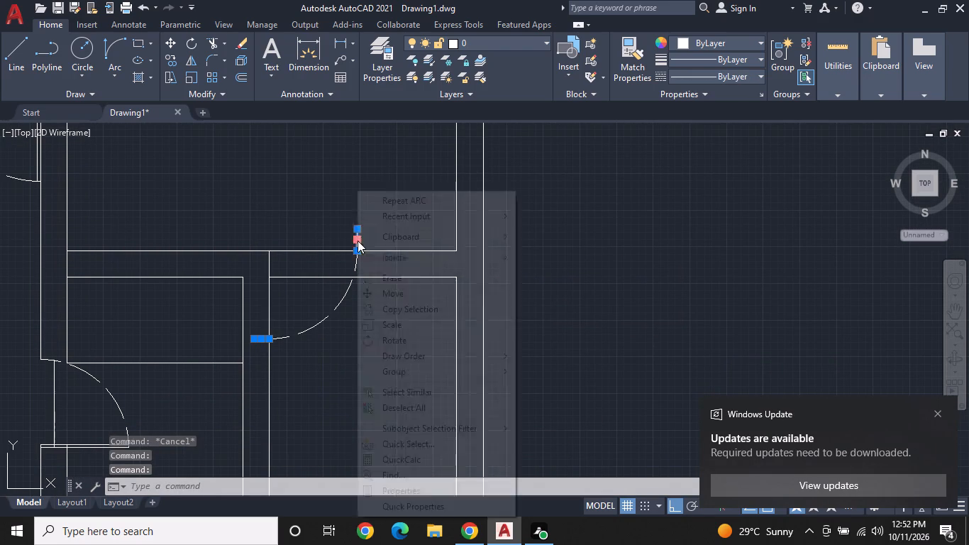
click(412, 278)
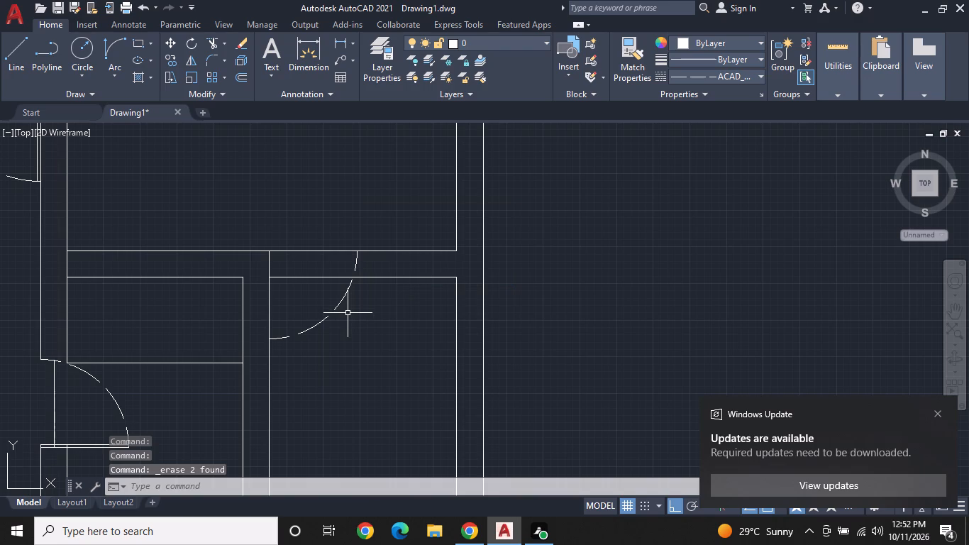
key(Escape)
Trim both wall lines across the 2'-6" door opening between the partition face and the dashed swing arc.
key(t)
key(r)
scroll(347, 314, up, 1)
key(space)
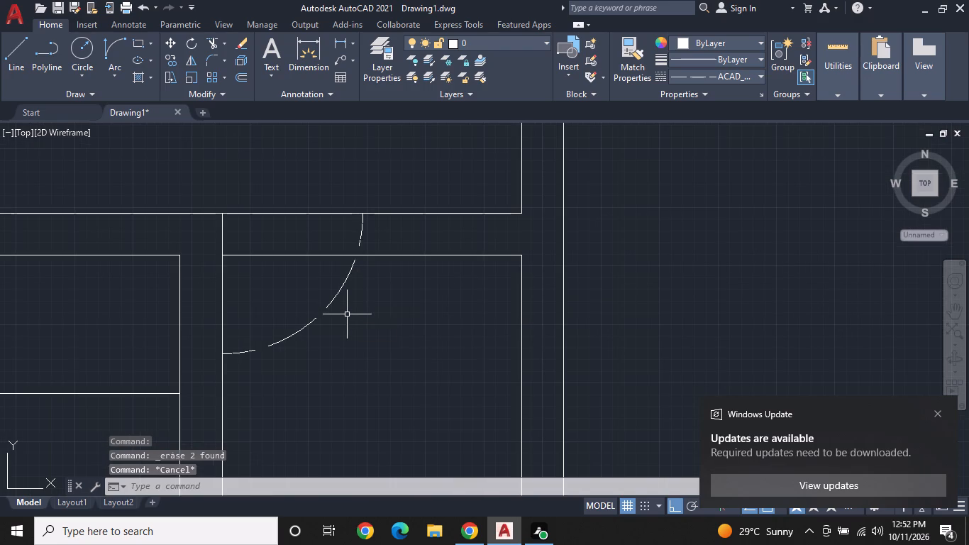
click(306, 290)
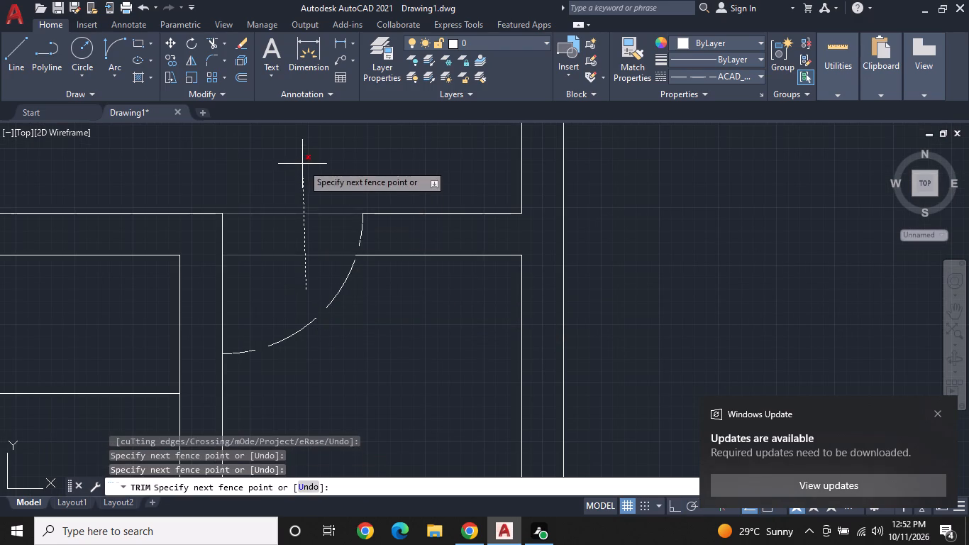
click(301, 159)
key(Escape)
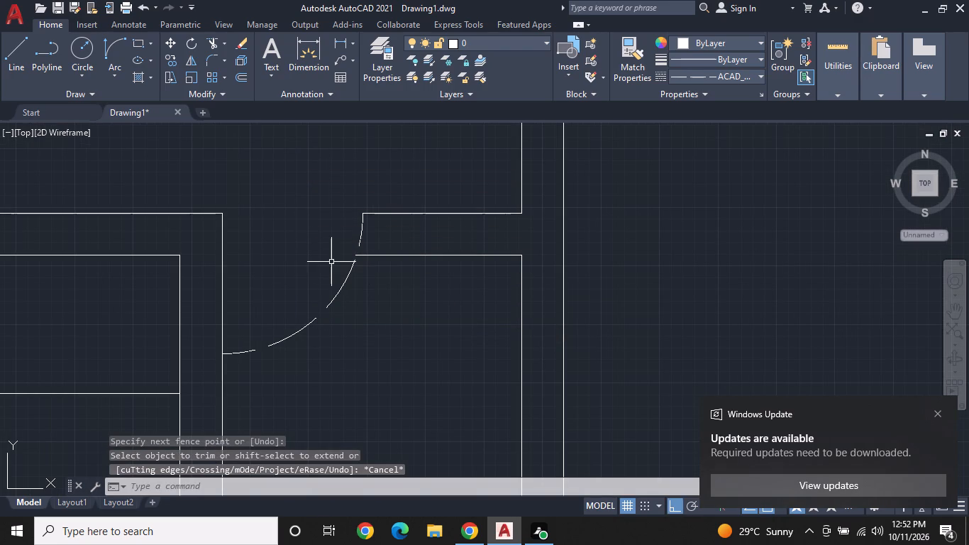
Draw a horizontal line across the new door opening, from the swing arc to the partition's right face.
middle_drag(328, 261, 367, 287)
click(9, 43)
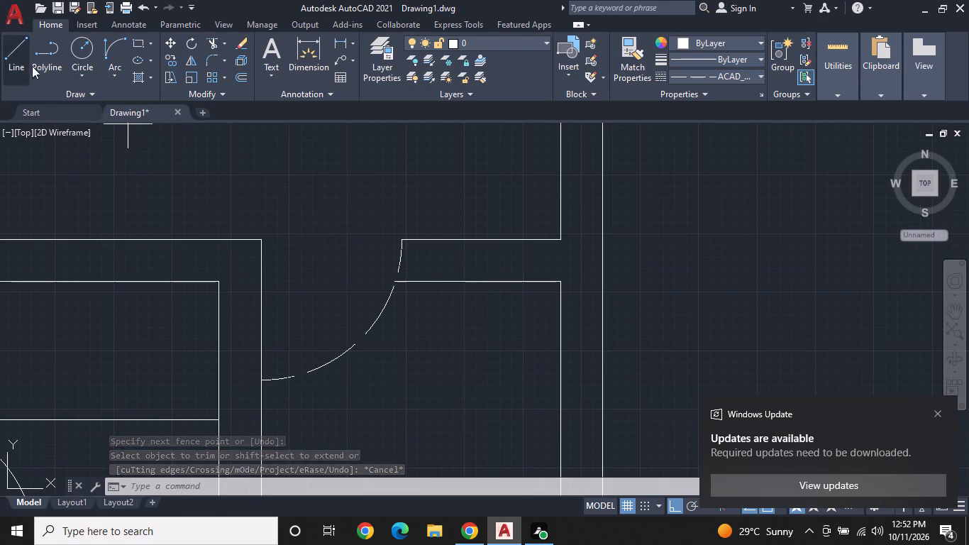
click(401, 258)
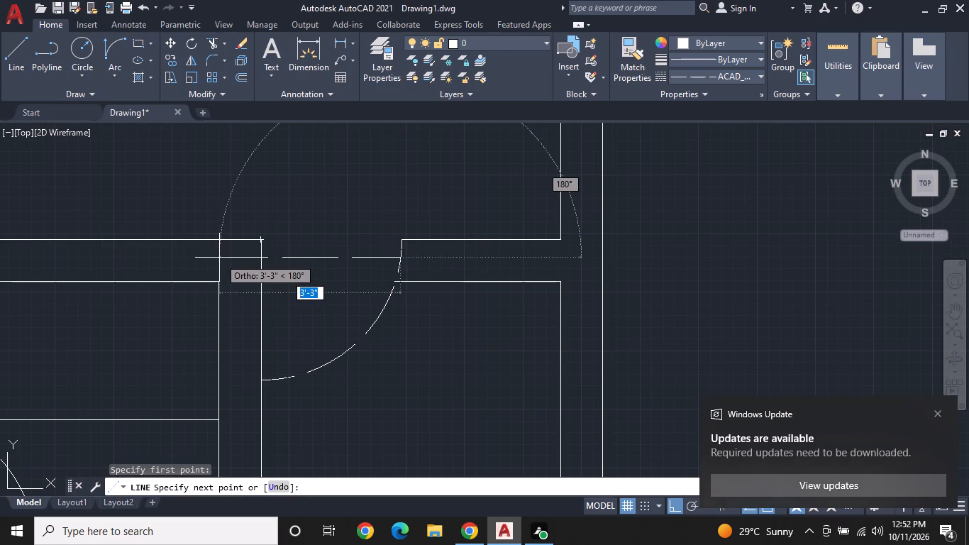
click(262, 258)
key(Escape)
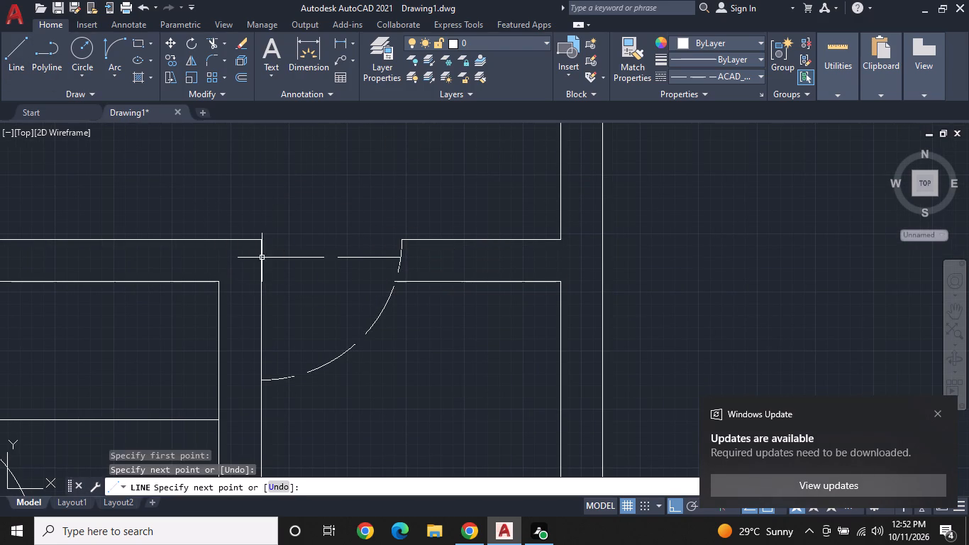
Change the linetype of the line across the door opening to ByLayer.
click(299, 258)
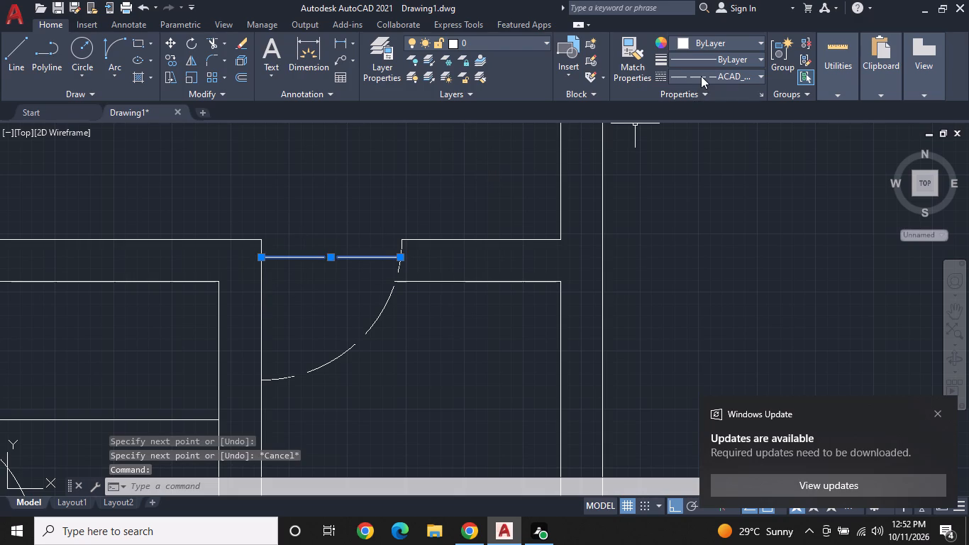
click(701, 76)
click(697, 92)
key(Escape)
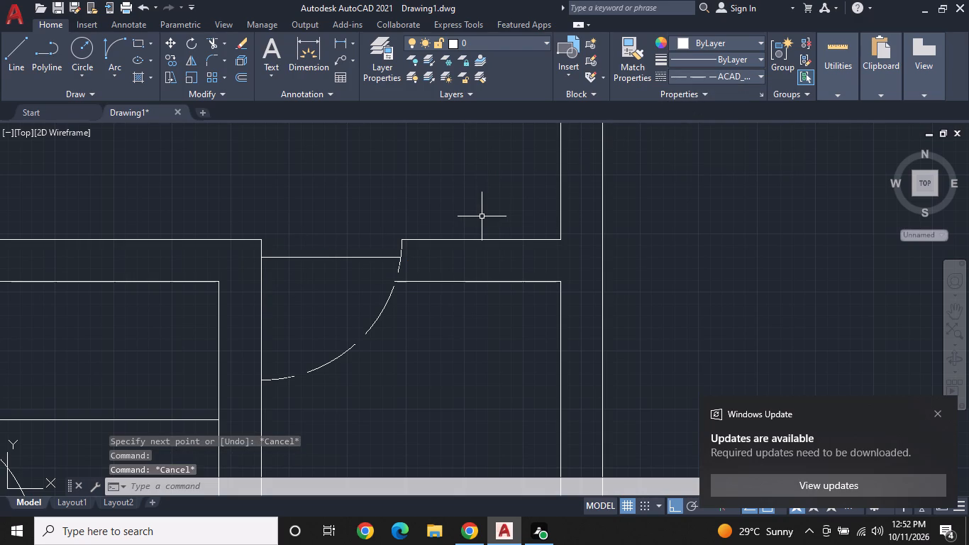
Set the current linetype to ByLayer.
click(707, 72)
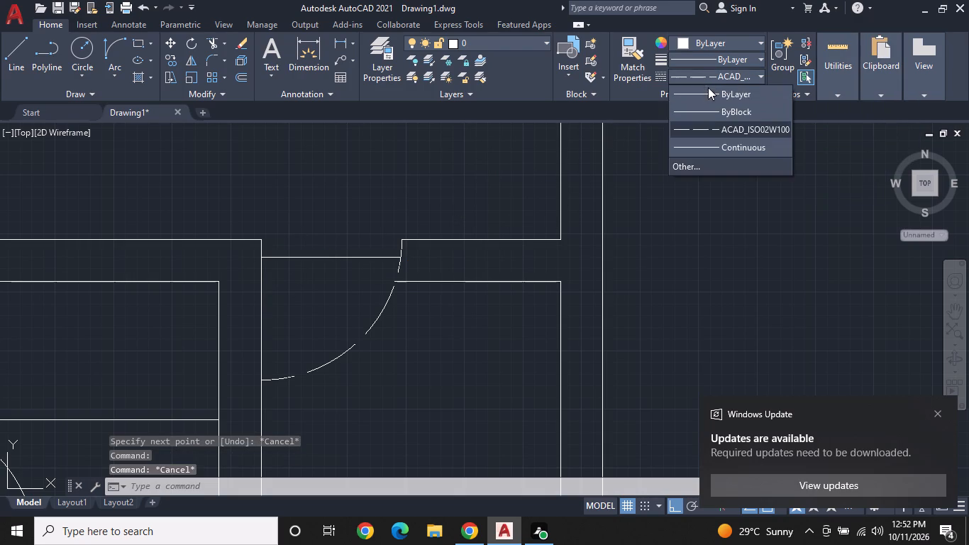
click(709, 88)
Draw a vertical line about 8'-6" long between the lower and upper walls of the room above the door, near the outer wall.
scroll(561, 148, down, 1)
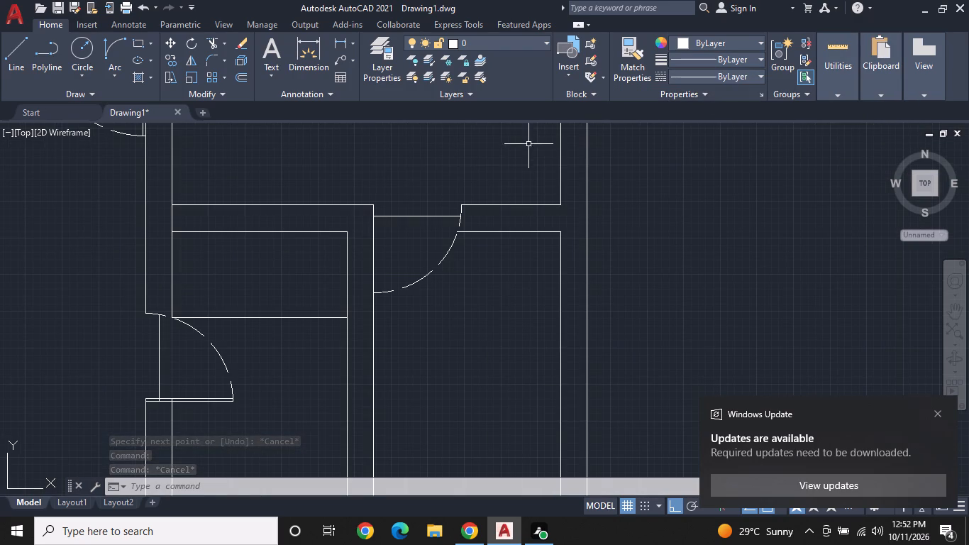
scroll(500, 140, down, 1)
middle_drag(526, 233, 542, 257)
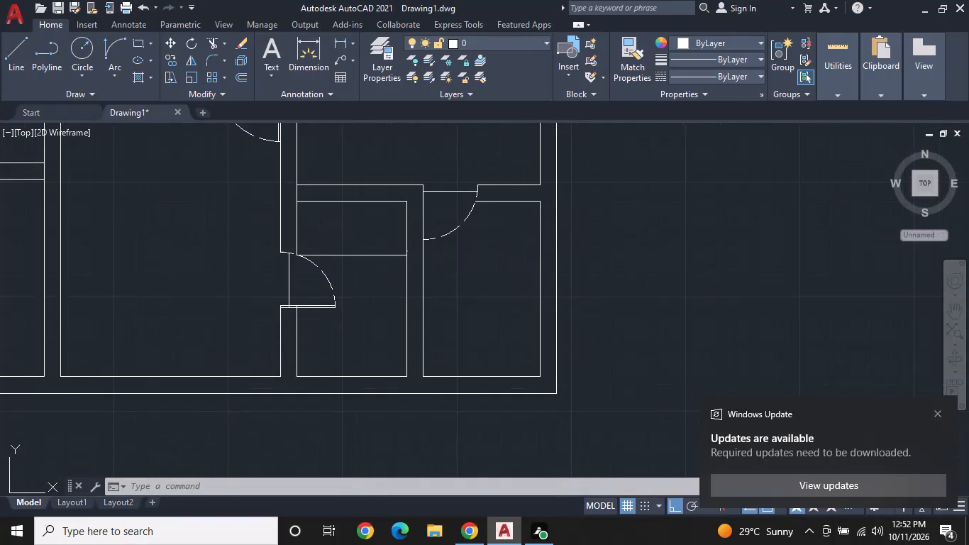
middle_drag(542, 257, 557, 276)
middle_drag(540, 212, 550, 252)
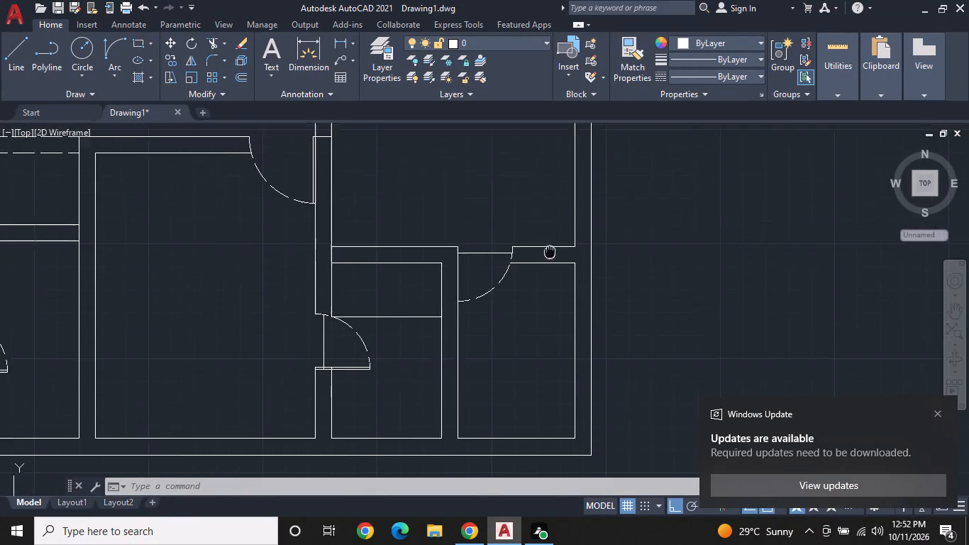
middle_drag(550, 252, 554, 269)
middle_click(554, 269)
scroll(544, 240, up, 1)
middle_drag(546, 263, 547, 304)
scroll(526, 229, down, 1)
middle_drag(520, 212, 514, 235)
middle_drag(509, 241, 496, 257)
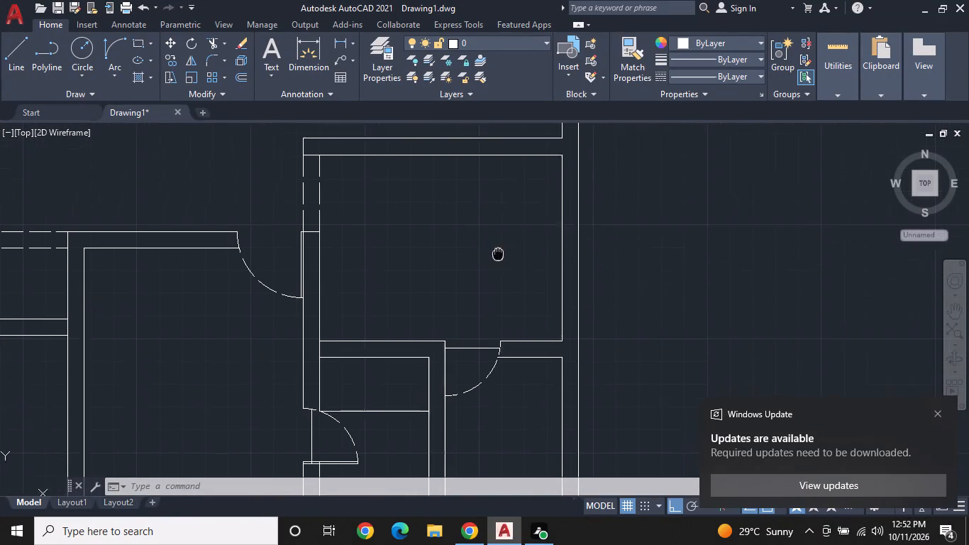
middle_drag(496, 257, 488, 260)
middle_click(480, 266)
middle_click(467, 268)
middle_drag(456, 269, 450, 268)
middle_click(450, 268)
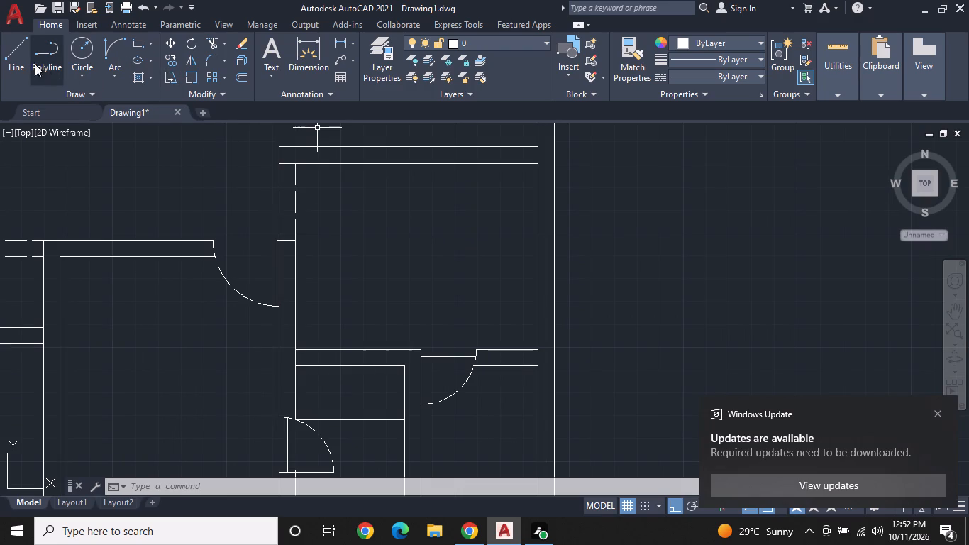
click(20, 44)
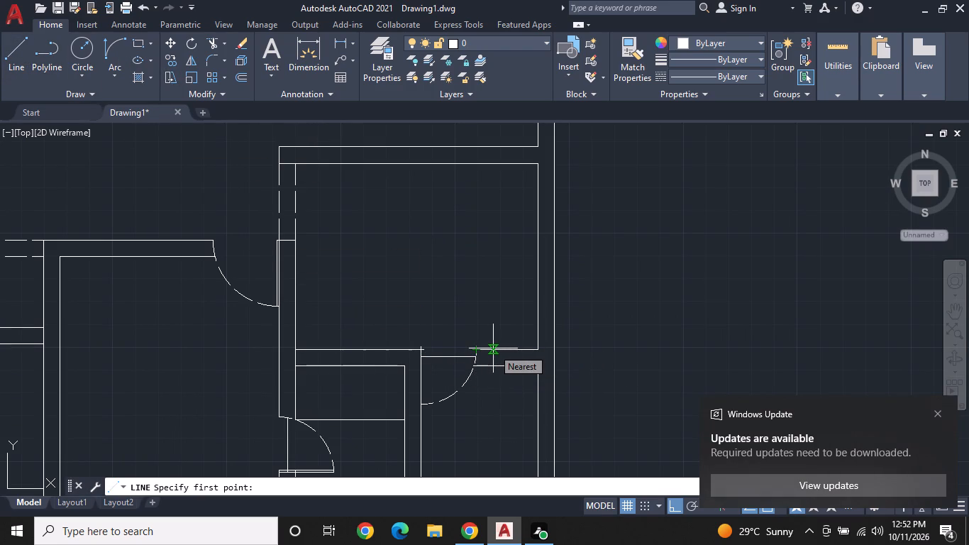
click(493, 348)
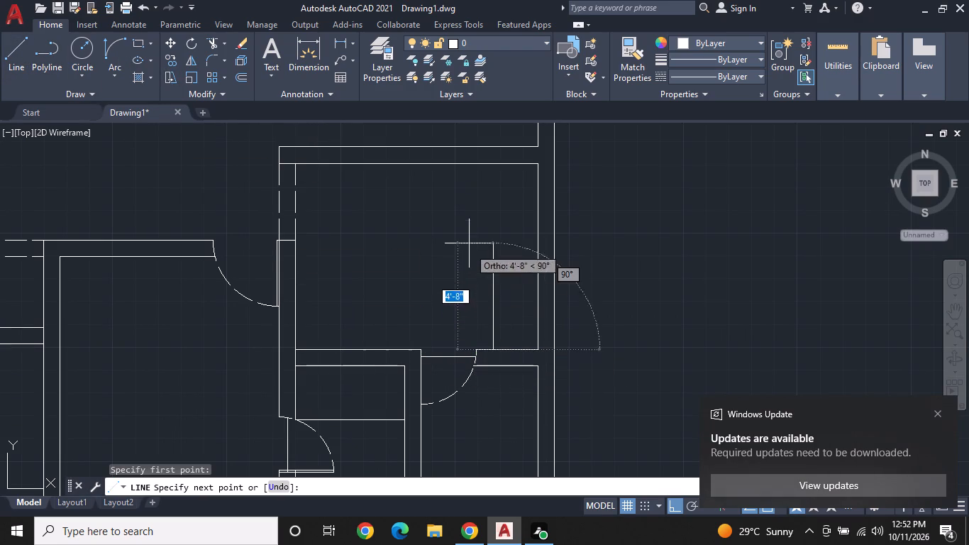
click(495, 167)
key(Escape)
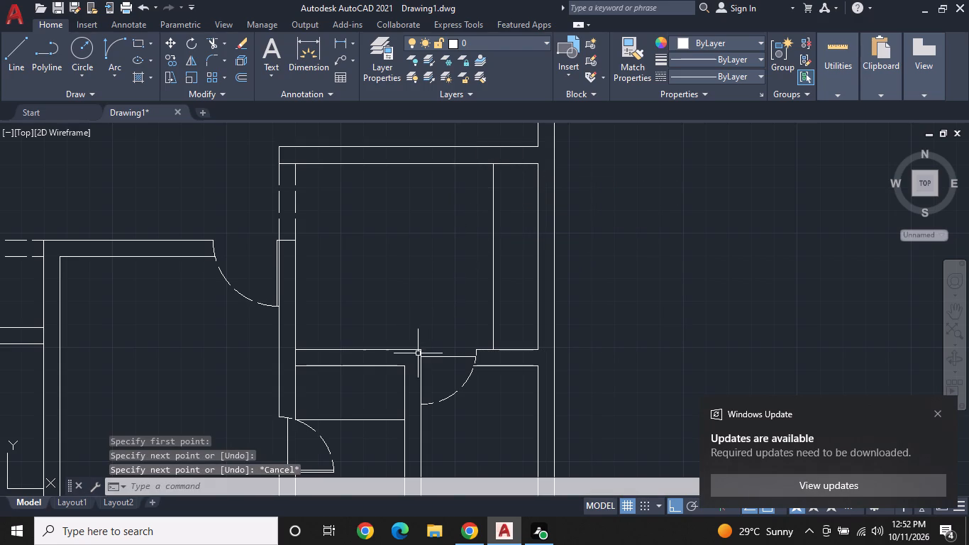
Draw a counter outline in the same room's lower-left corner, rising about 1'-8" from the lower wall and running left to the side wall.
key(space)
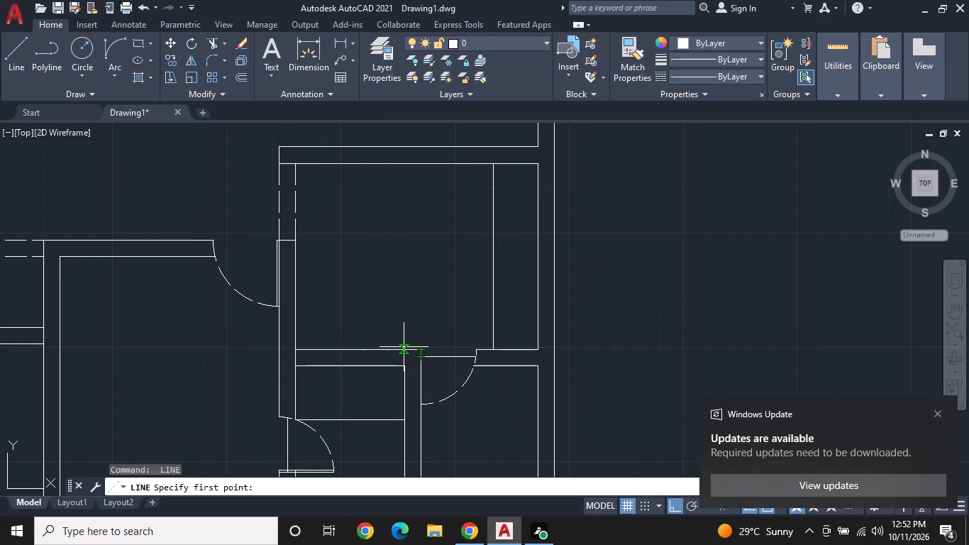
click(403, 347)
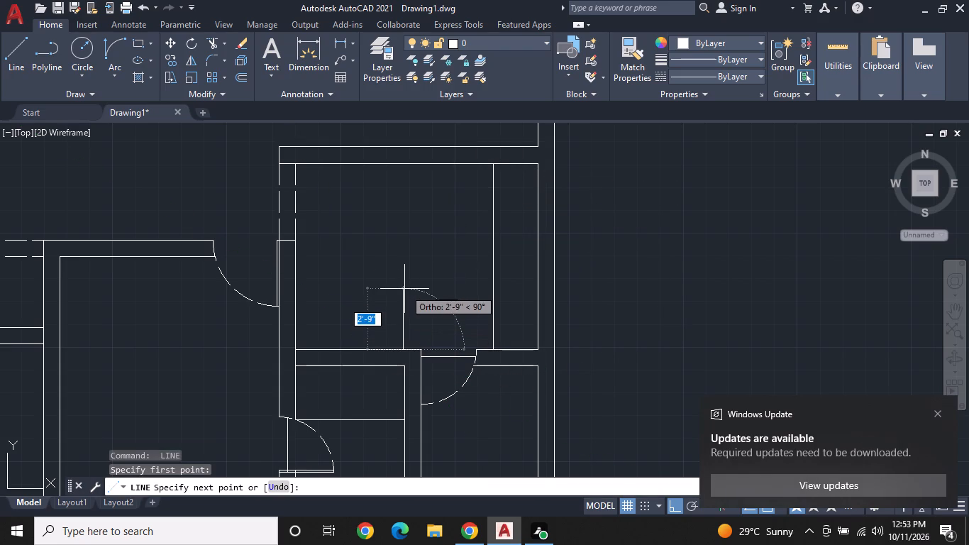
click(404, 307)
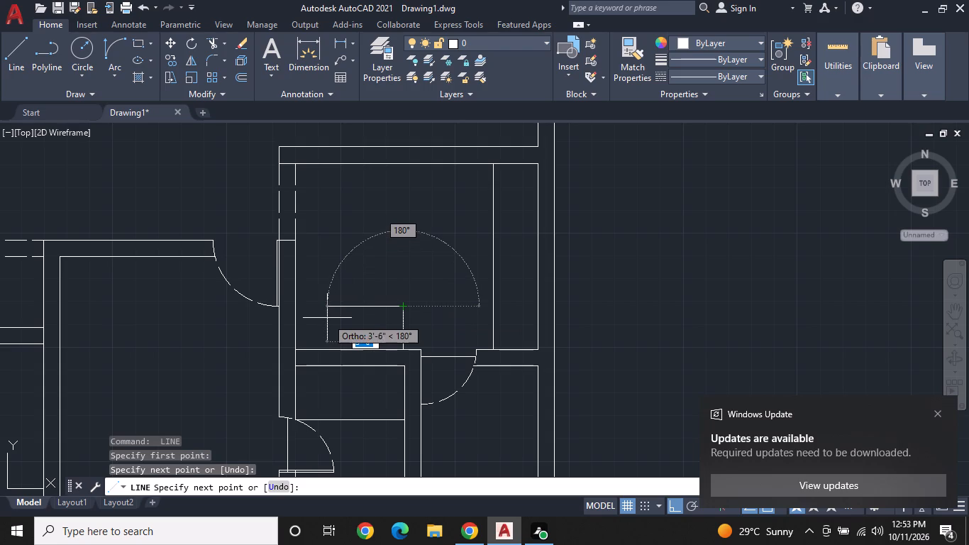
key(ctrl+z)
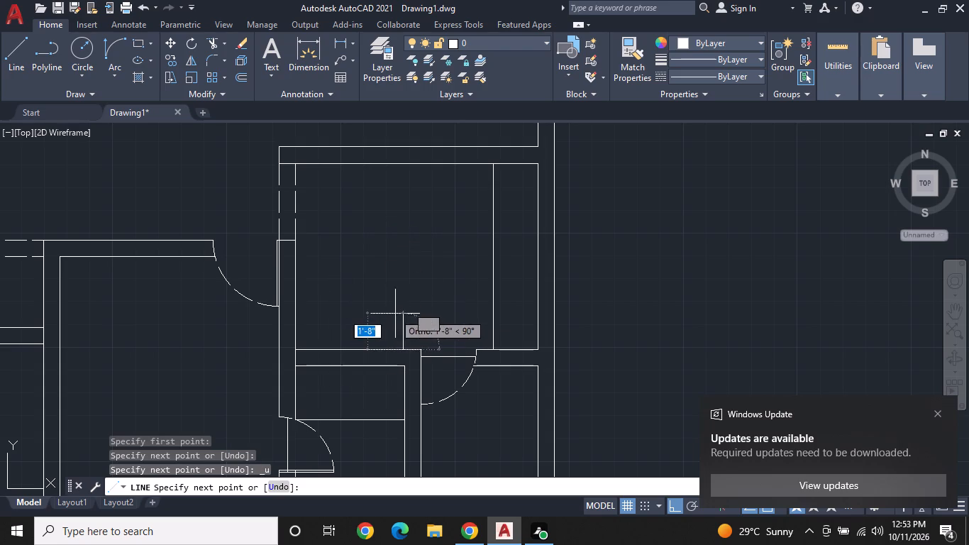
click(402, 314)
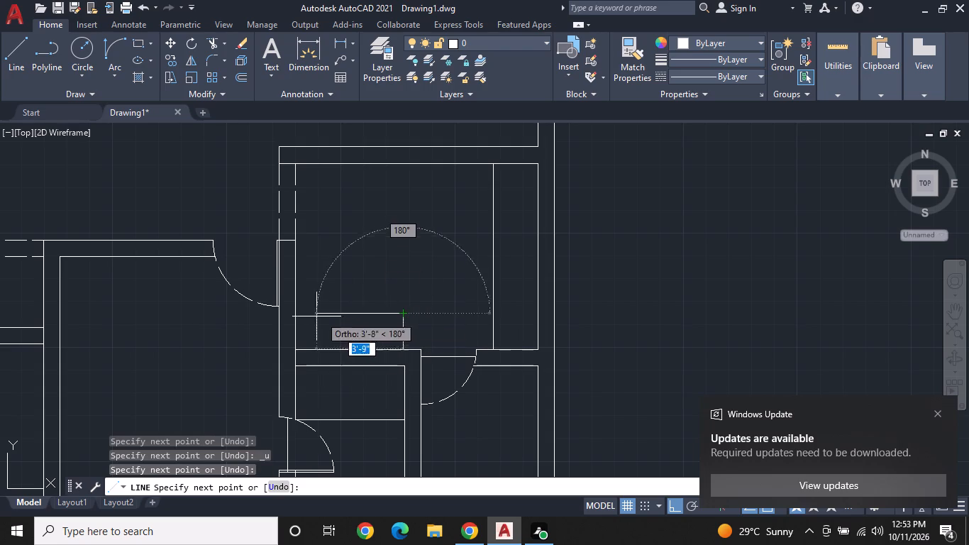
click(293, 312)
key(space)
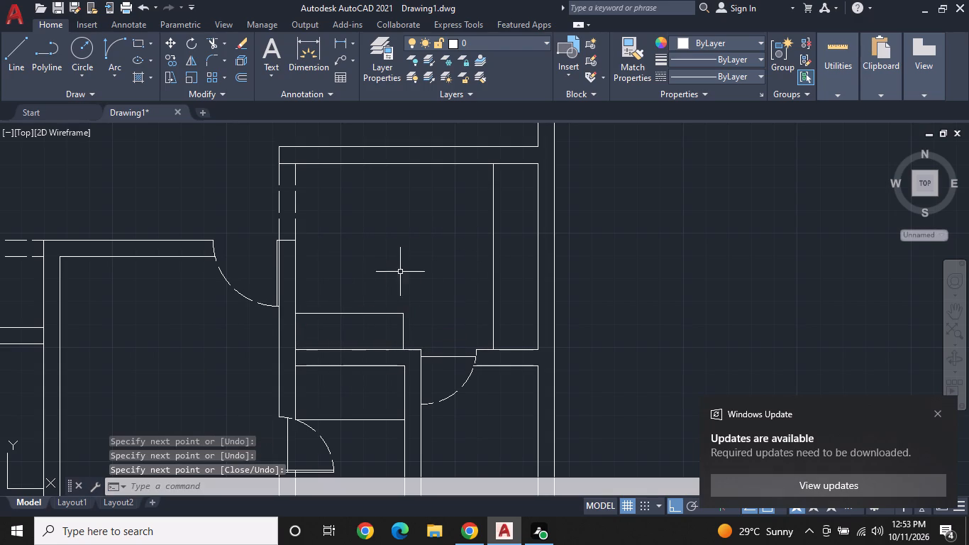
Offset the line closing the bottom of the narrow room 9" downward.
middle_drag(411, 256, 433, 337)
scroll(428, 294, down, 1)
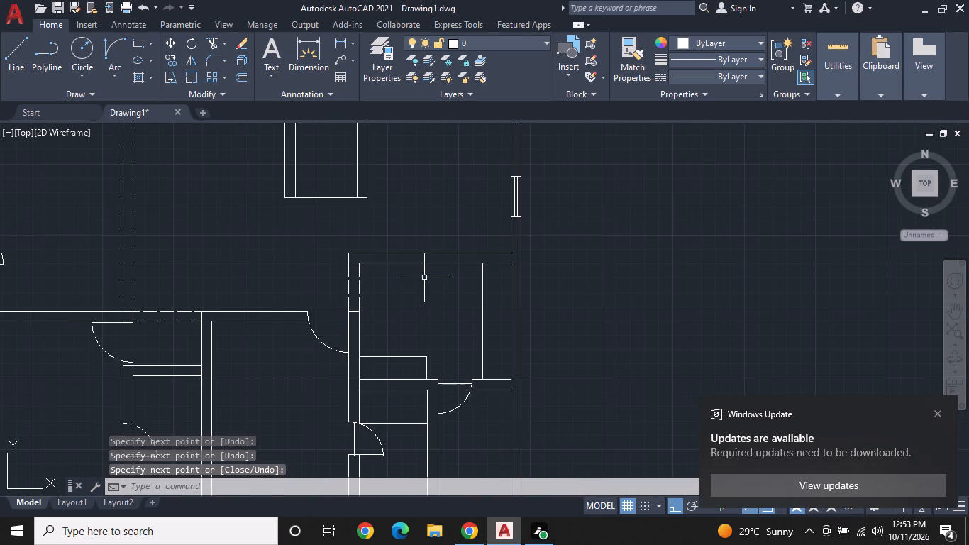
middle_drag(436, 294, 438, 307)
middle_drag(438, 311, 414, 362)
scroll(414, 358, up, 1)
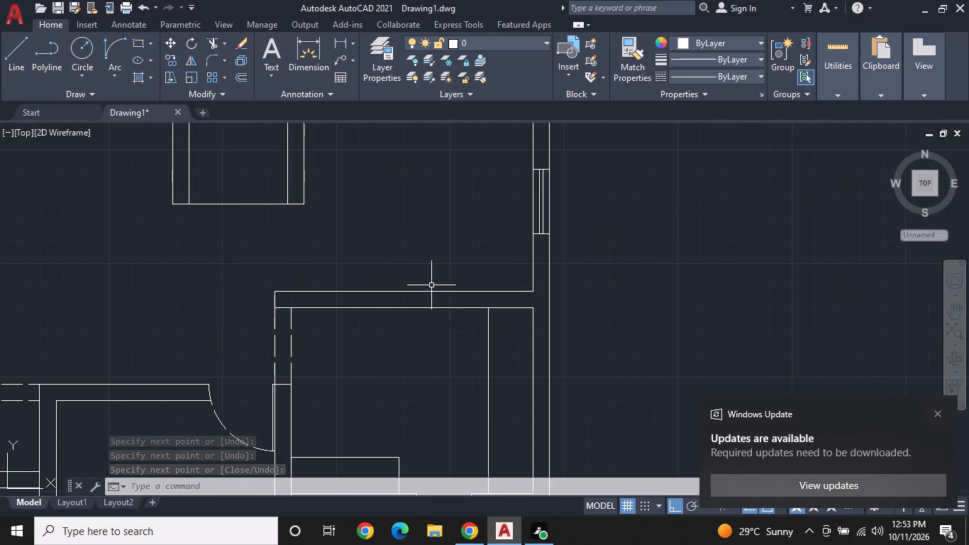
scroll(434, 296, down, 1)
middle_drag(433, 313, 428, 270)
middle_drag(438, 232, 438, 251)
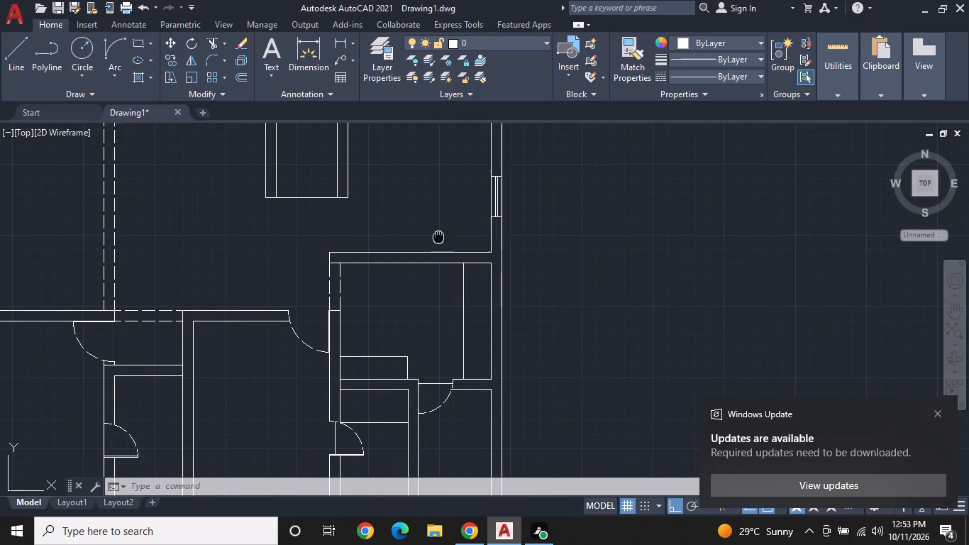
middle_drag(438, 251, 389, 399)
scroll(394, 370, up, 1)
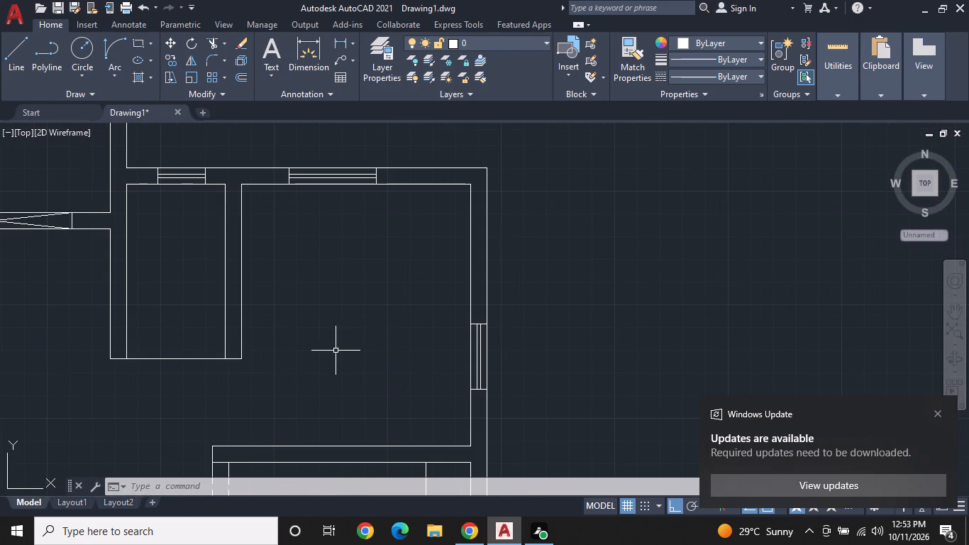
middle_drag(309, 345, 443, 407)
middle_drag(423, 394, 495, 369)
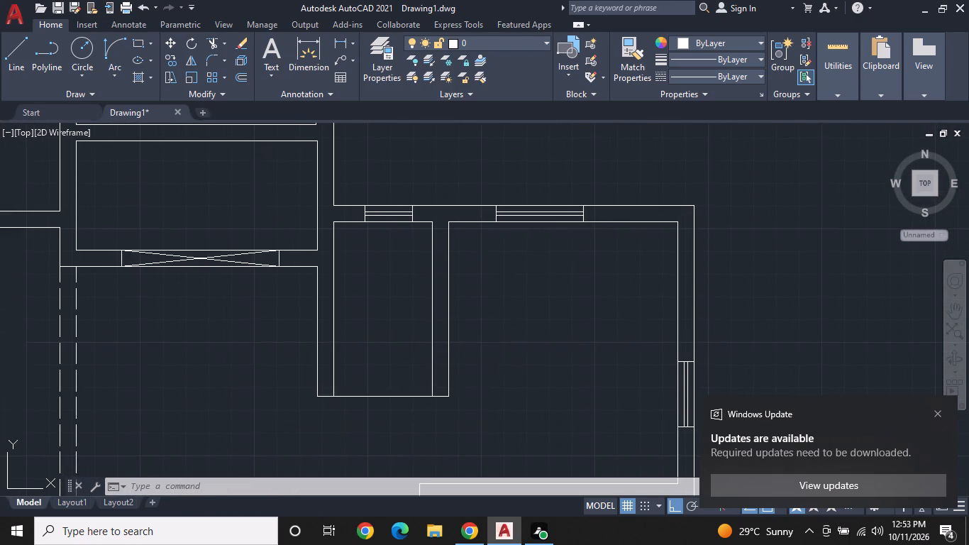
click(238, 72)
text(9")
key(Return)
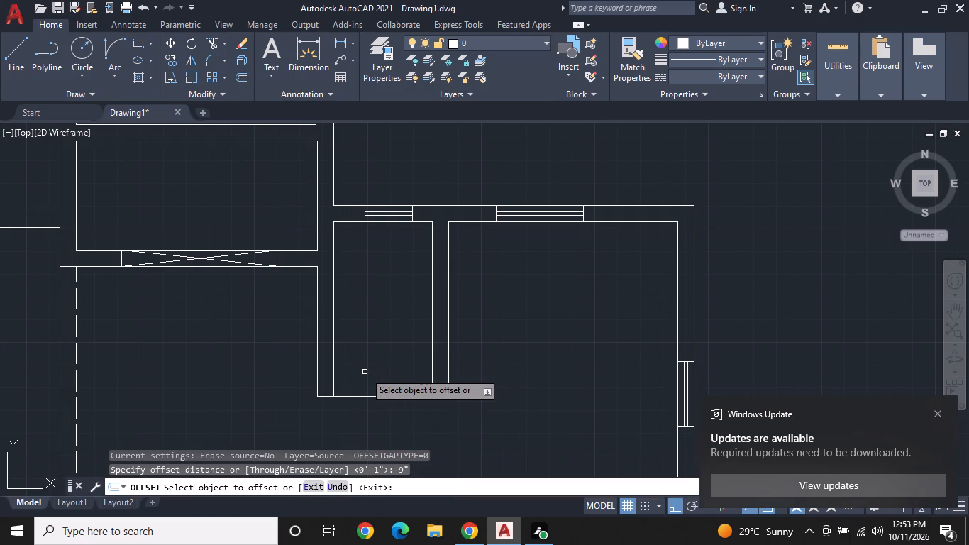
click(367, 395)
click(364, 421)
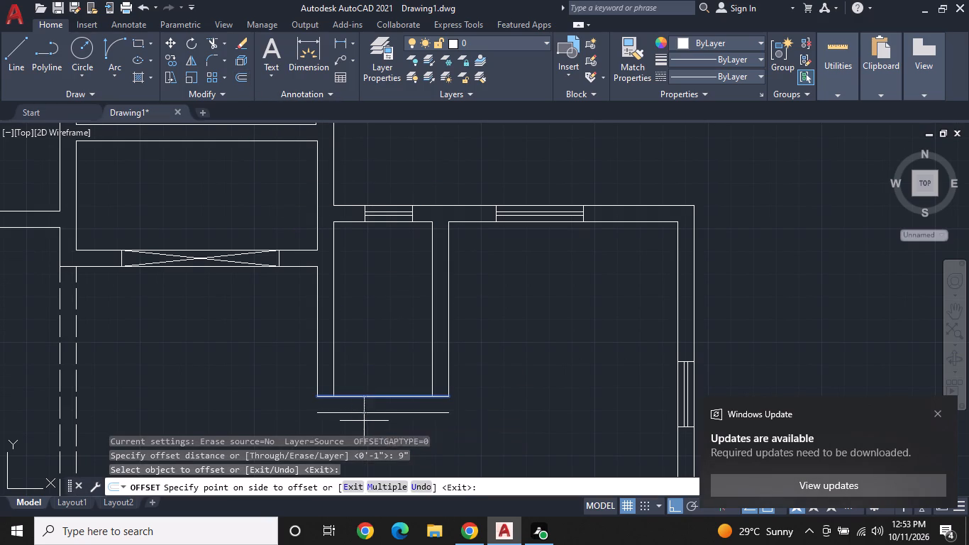
middle_drag(399, 397, 410, 378)
key(Escape)
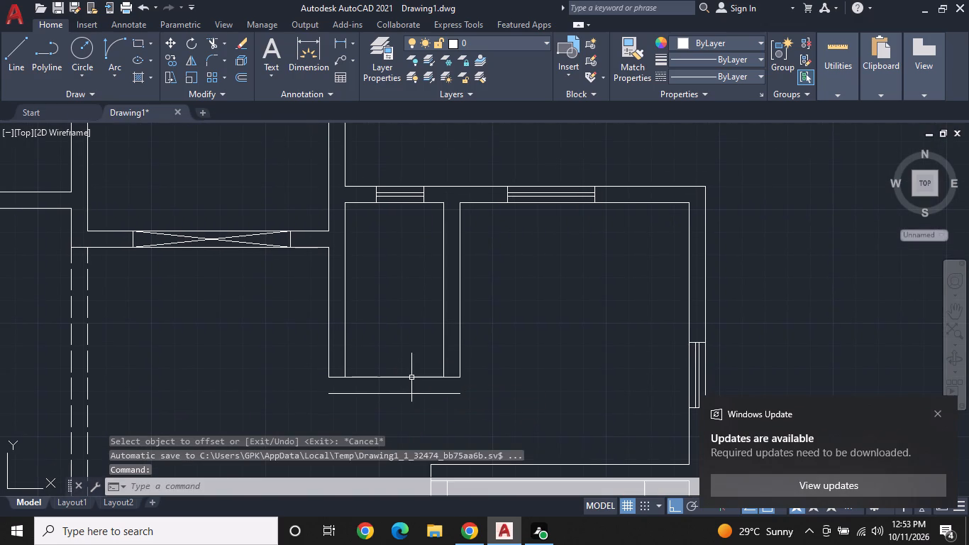
Extend the narrow room's outer left and right wall lines down to the offset line.
text(EX)
key(space)
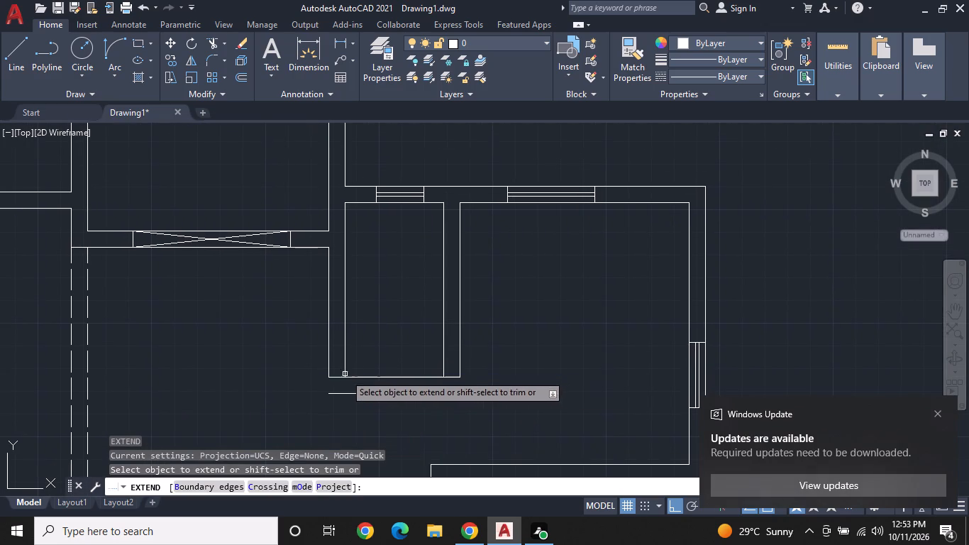
double_click(328, 353)
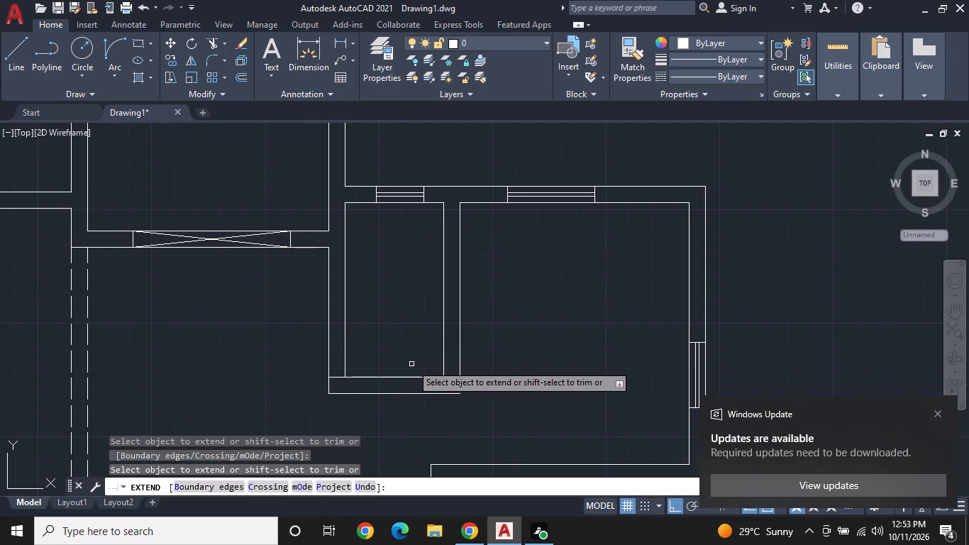
click(458, 355)
key(Escape)
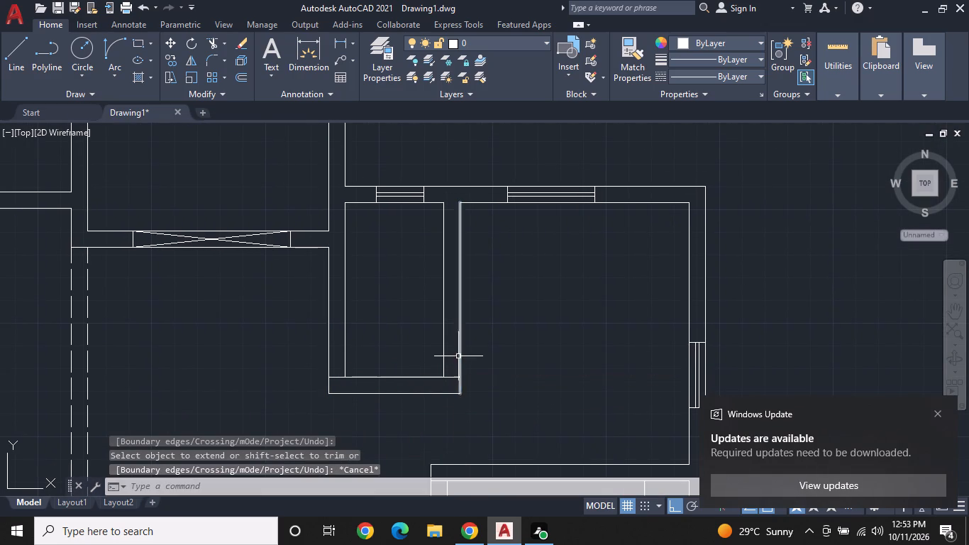
Trim the leftover bits of the former bottom line where they cross the narrow room's left and right walls.
text(TR)
key(space)
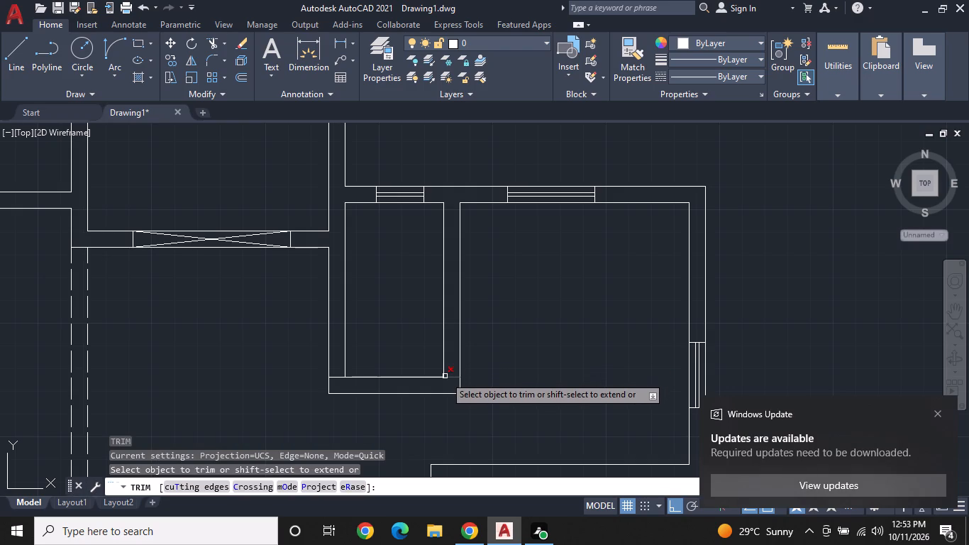
click(445, 377)
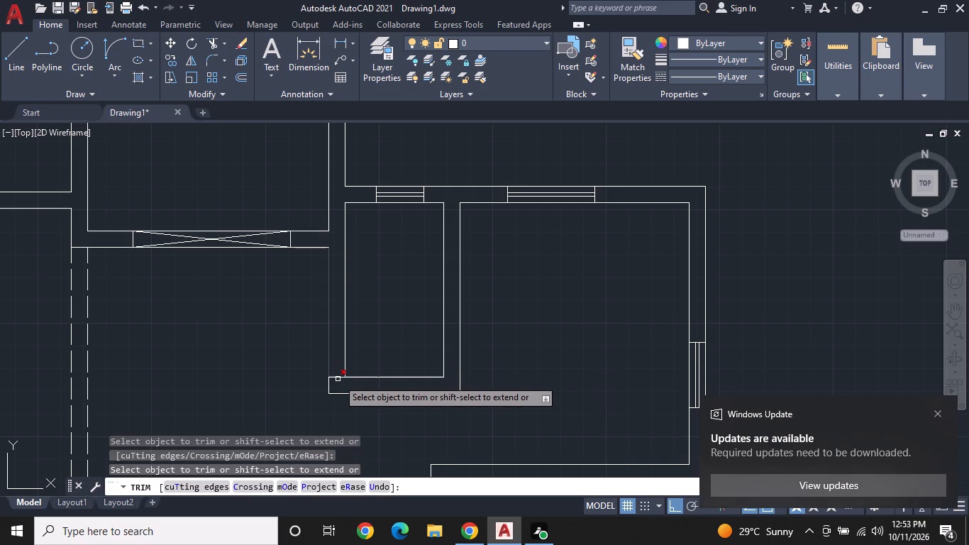
click(338, 379)
middle_drag(529, 365, 504, 400)
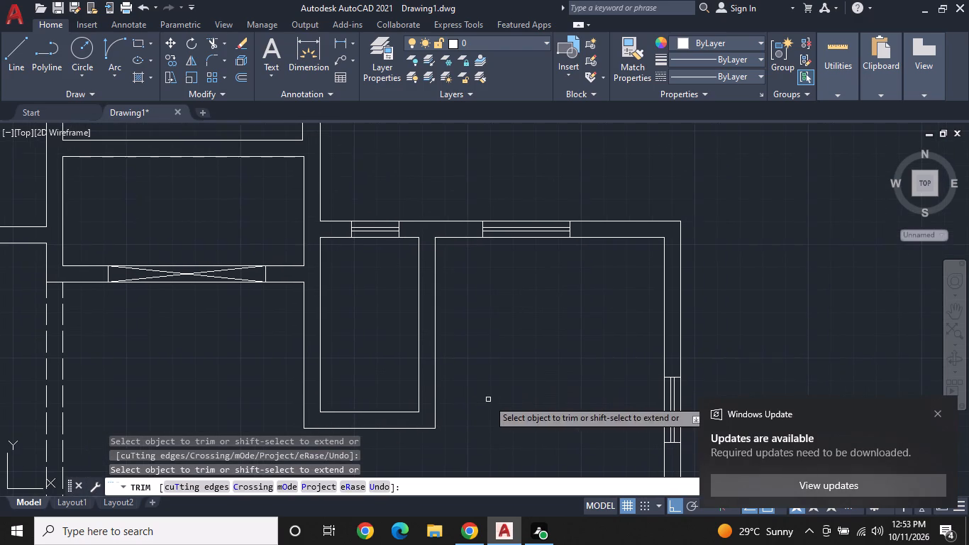
key(Escape)
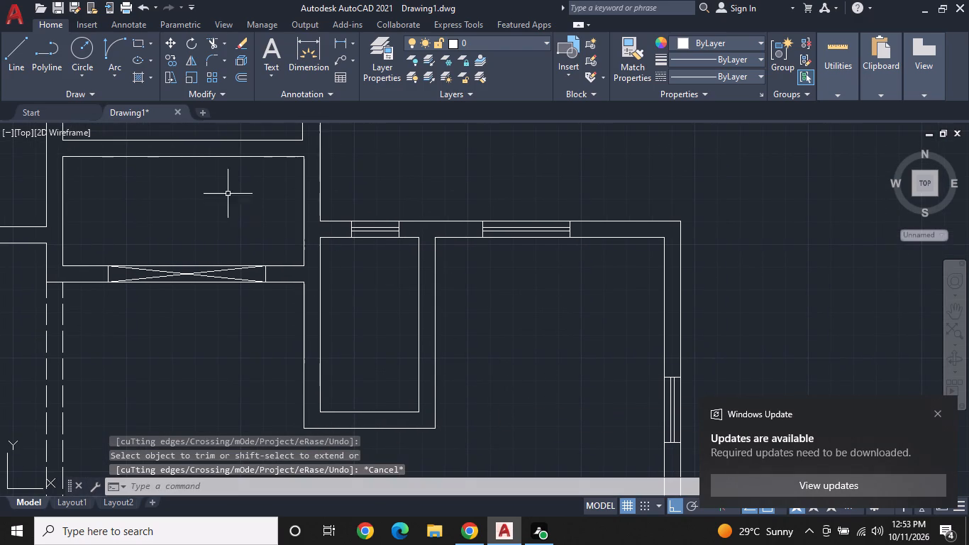
Draw a 2'-6" horizontal door leaf line from the outer face of the narrow room's right wall into the room.
click(8, 53)
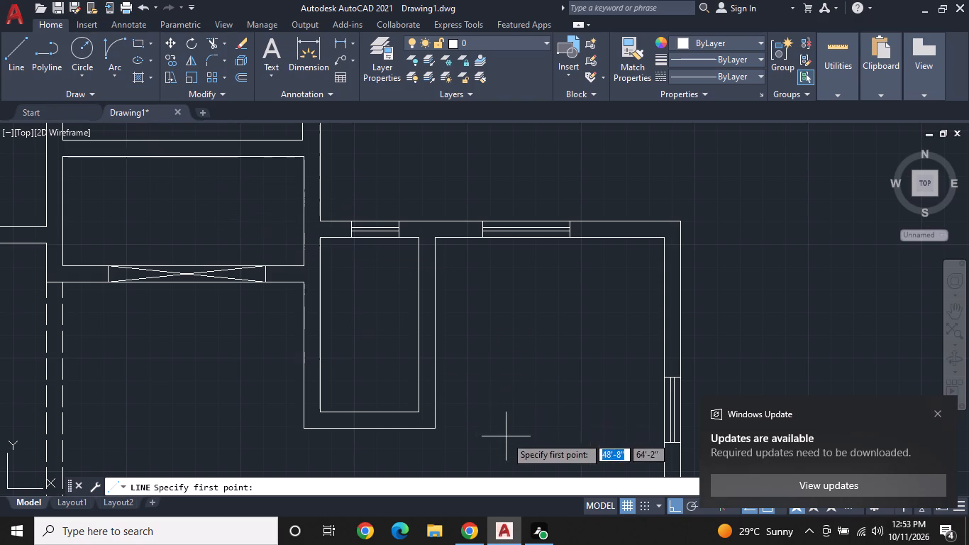
click(438, 349)
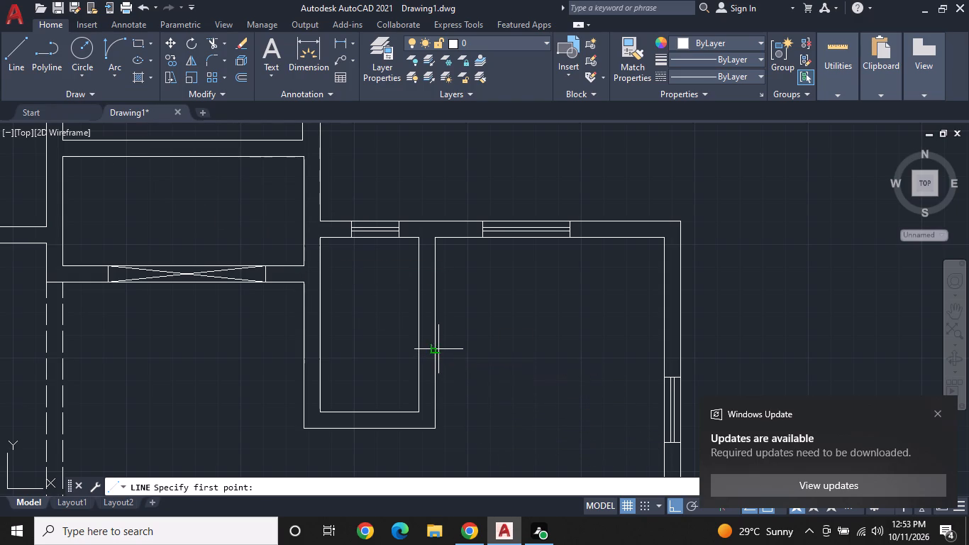
click(380, 350)
key(space)
Draw a line about 2'-6" up the wall face from the leaf's hinge end, continuing with a 9" horizontal stub into the larger room.
key(space)
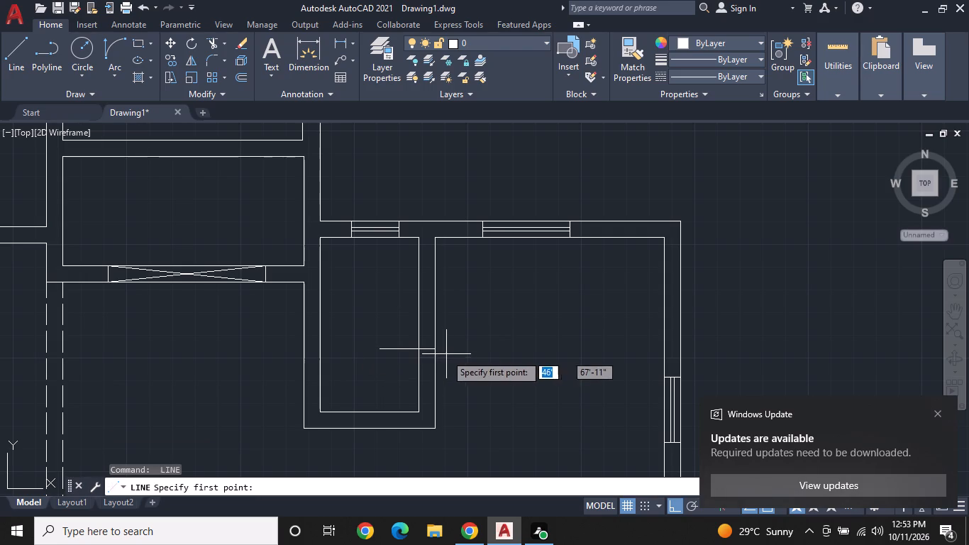
click(433, 349)
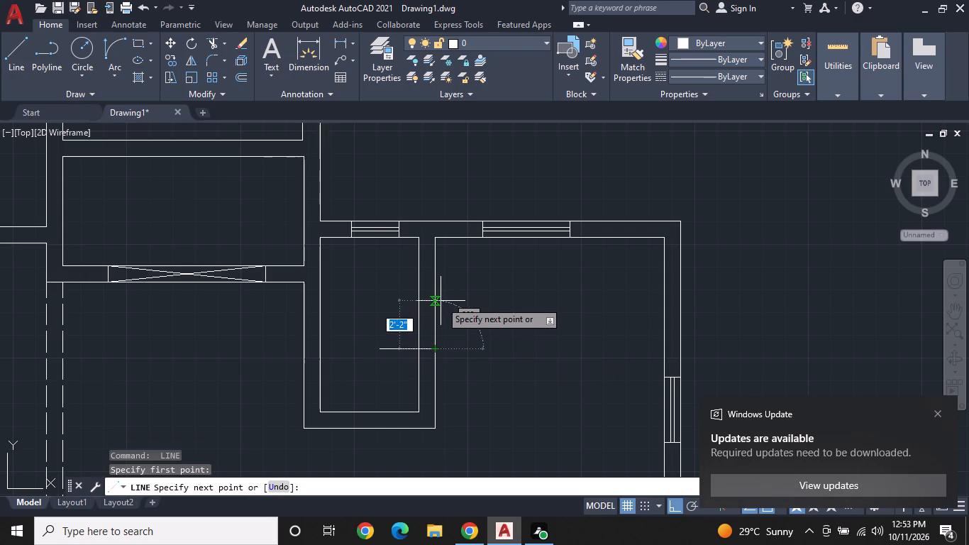
click(440, 294)
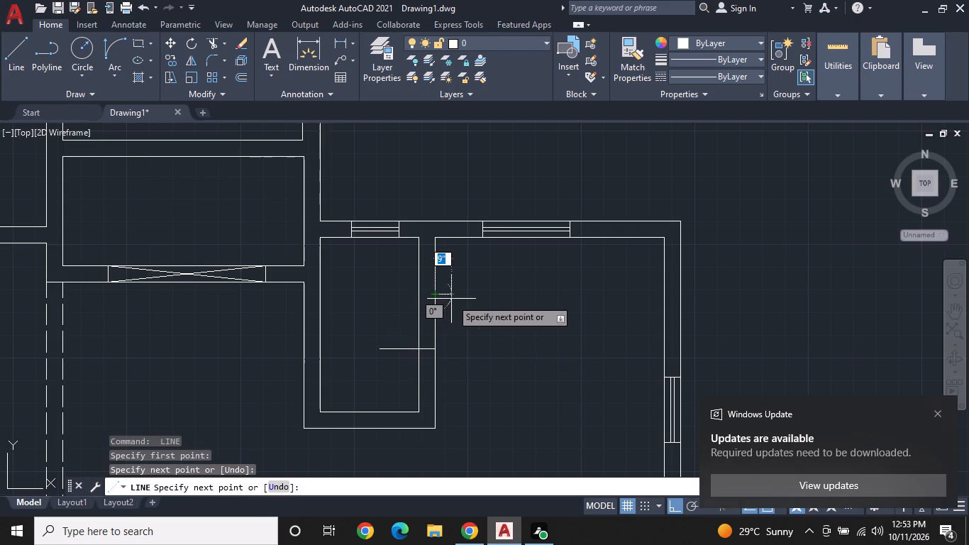
click(451, 299)
key(space)
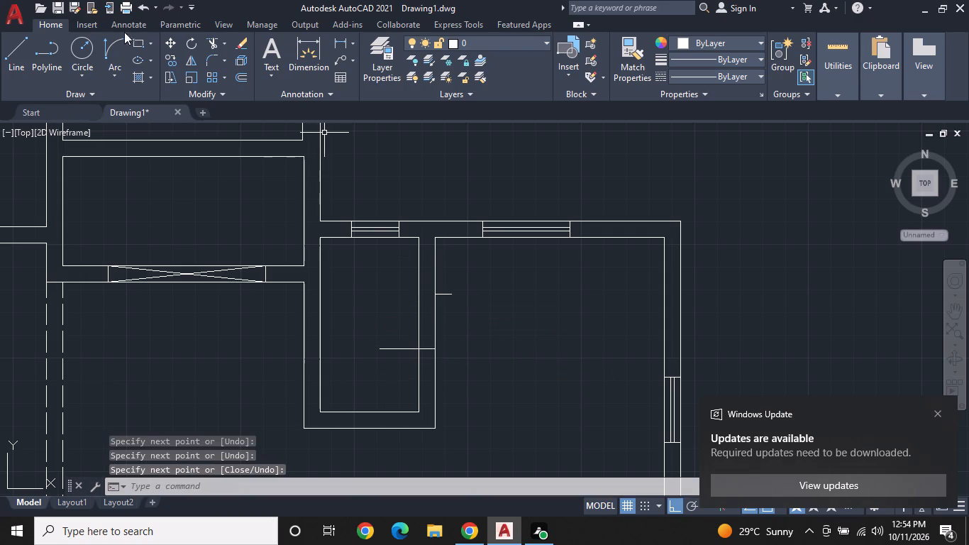
Draw the door swing arc from the leaf's free end to the top of the opening, with the ACAD_ISO02W100 dashed linetype.
click(104, 48)
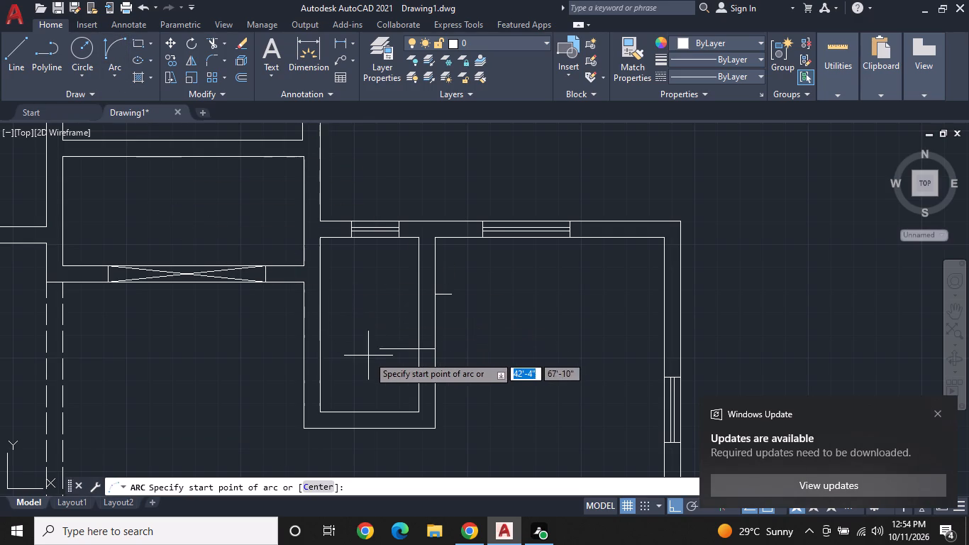
click(378, 351)
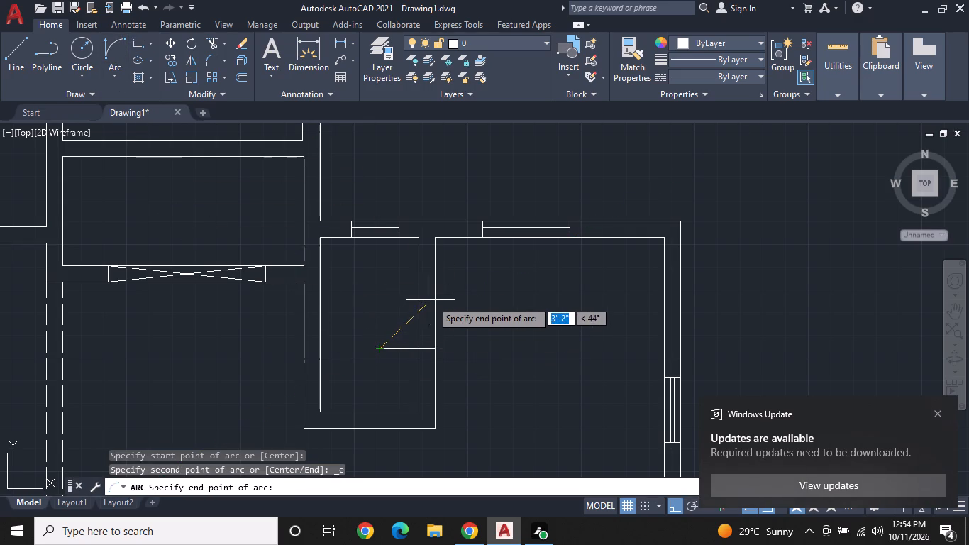
click(434, 296)
click(340, 276)
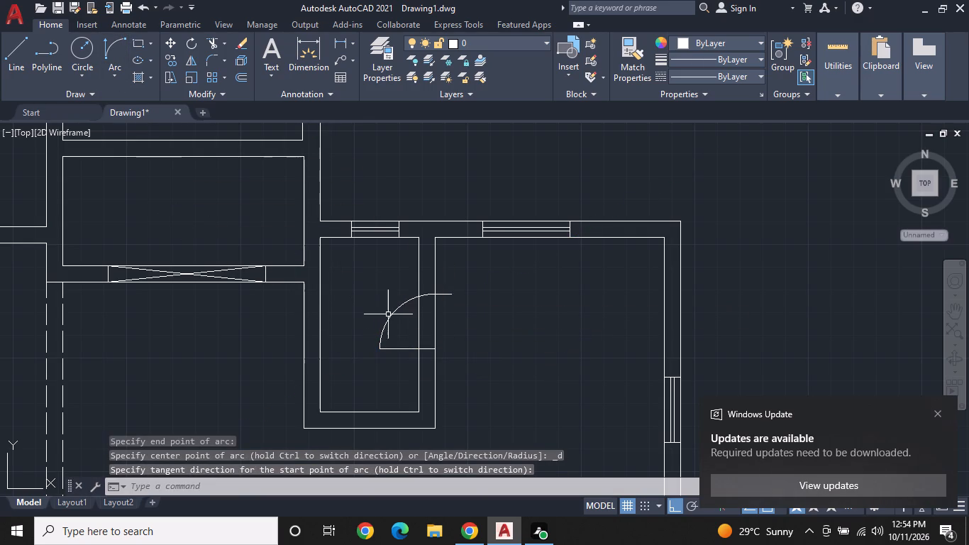
click(389, 315)
click(743, 72)
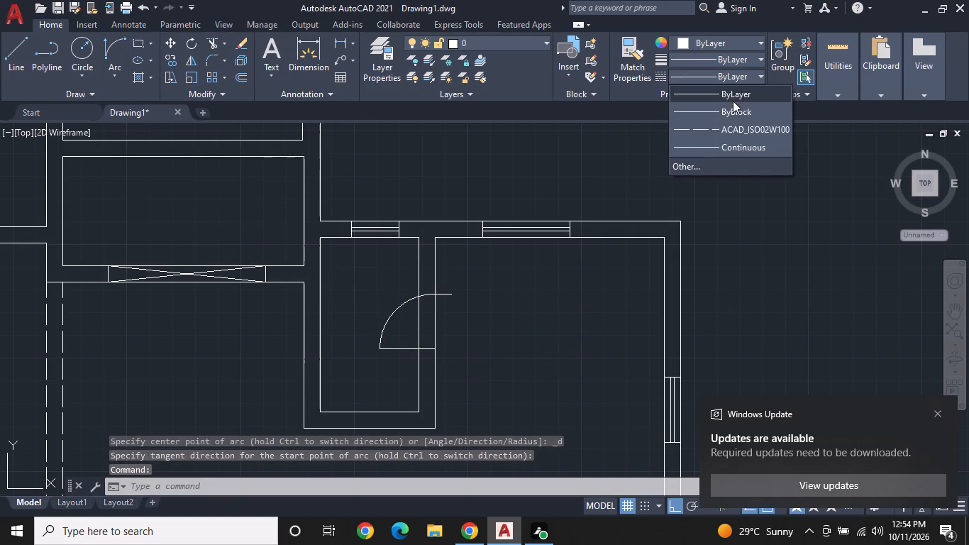
click(720, 129)
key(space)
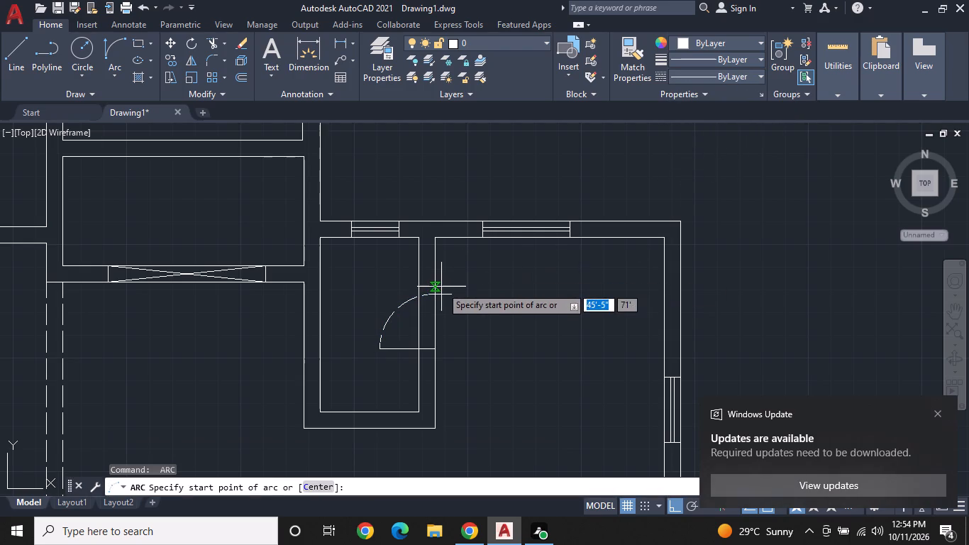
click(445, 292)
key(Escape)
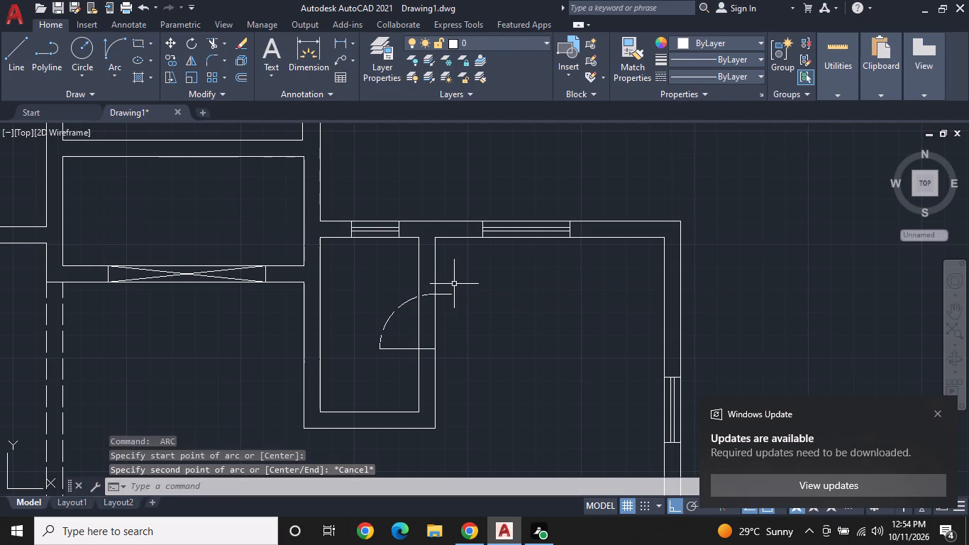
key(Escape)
Erase the short horizontal stub at the top of the narrow room's door opening.
click(449, 294)
right_click(449, 294)
click(503, 258)
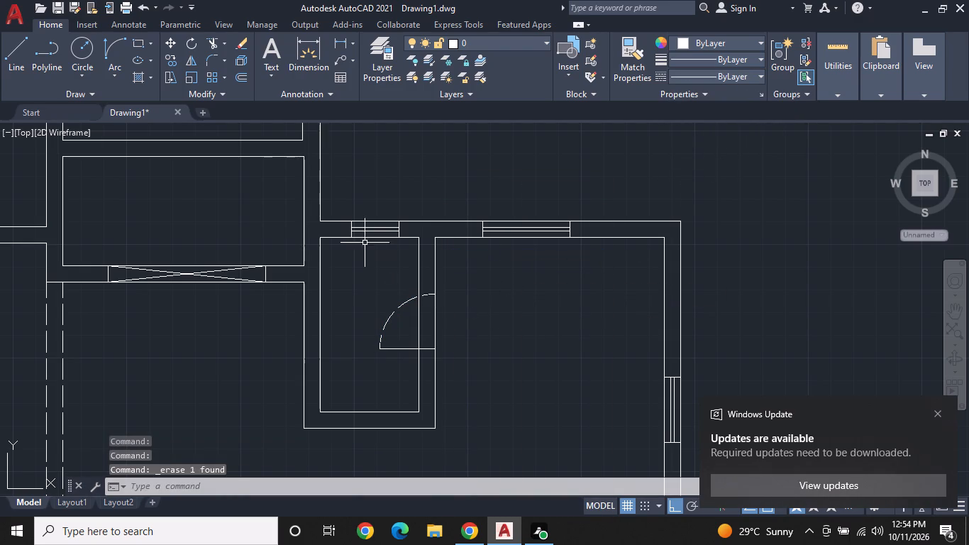
Offset the narrow room's door leaf line 1" upward to give the leaf thickness.
click(236, 75)
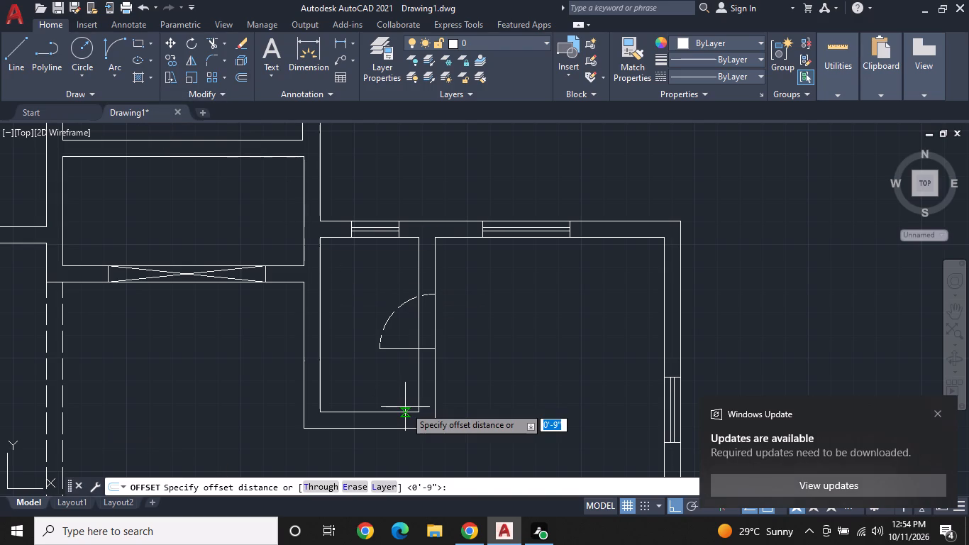
text(1")
key(Return)
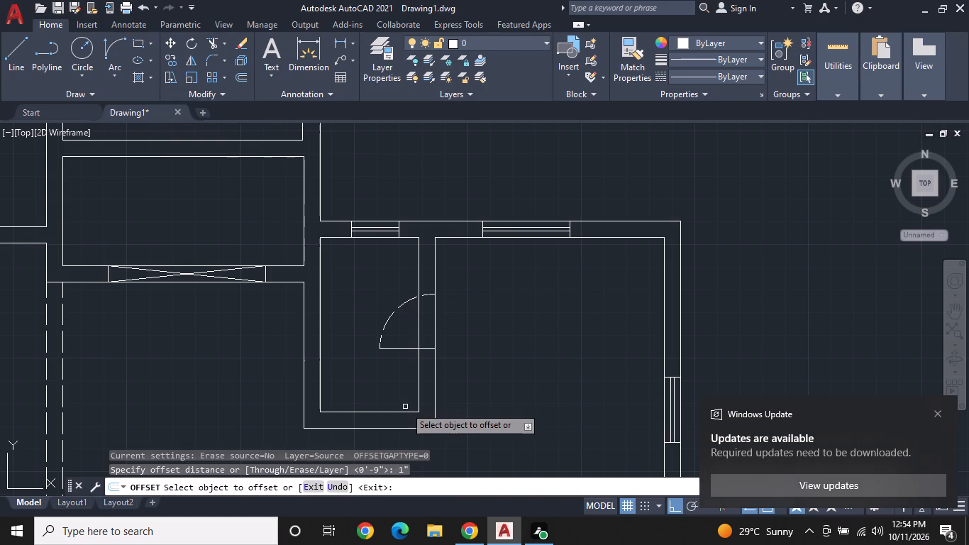
click(404, 348)
click(408, 333)
scroll(409, 333, up, 1)
middle_drag(409, 333, 386, 392)
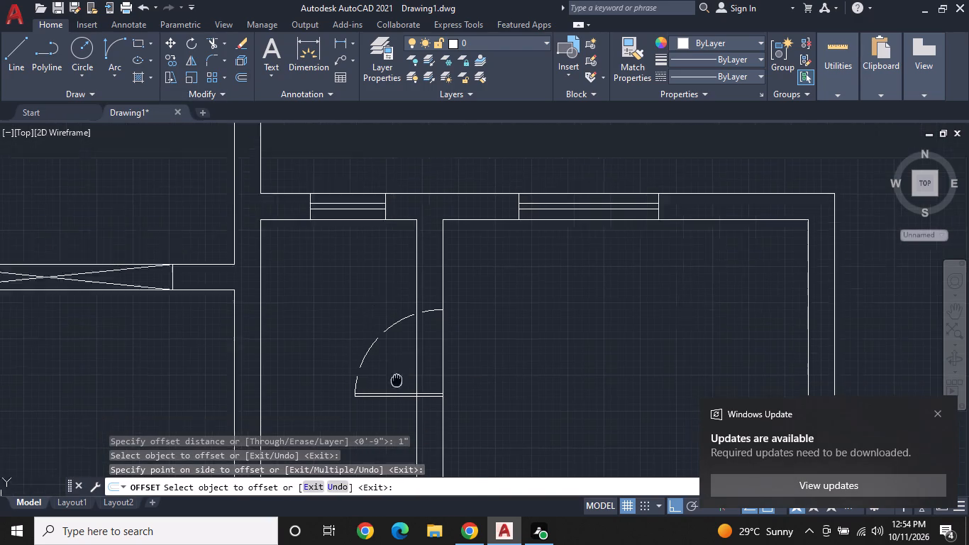
middle_drag(386, 392, 385, 393)
scroll(385, 393, up, 2)
middle_drag(387, 386, 389, 327)
middle_drag(390, 324, 397, 305)
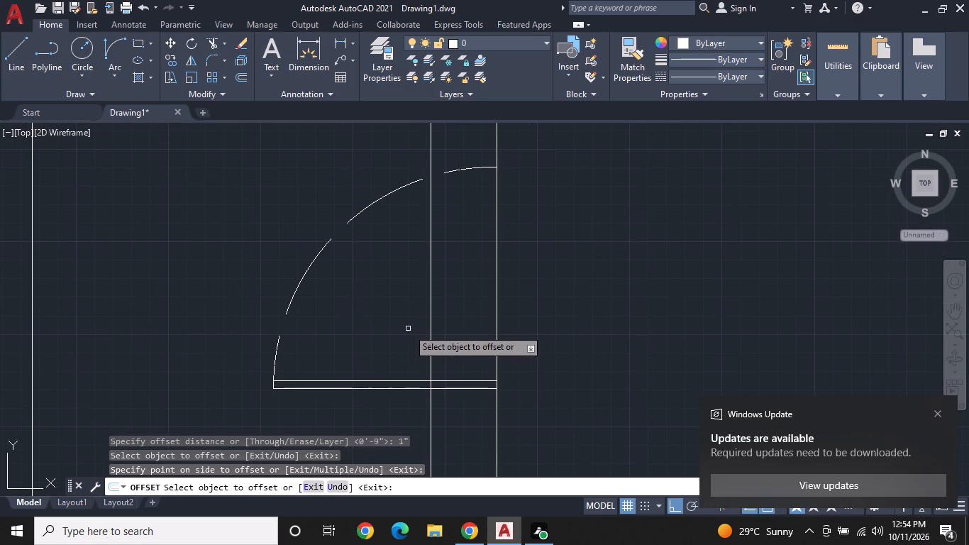
key(Escape)
Trim both wall lines between the door leaf and the swing arc to clear the narrow room's door opening.
text(TR)
key(space)
click(408, 329)
click(523, 329)
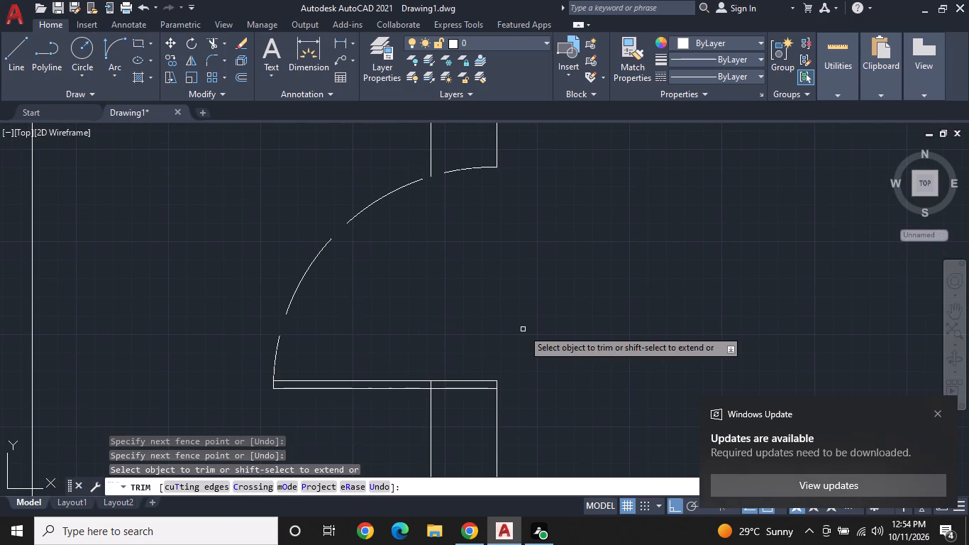
key(Escape)
Draw a vertical line within the wall thickness across the door opening, from the leaf up to the swing arc.
click(23, 45)
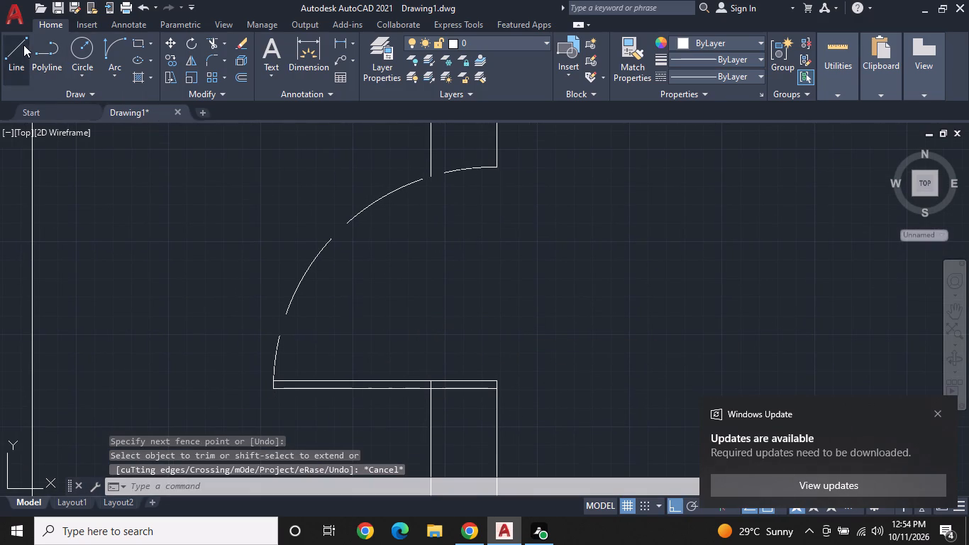
click(466, 384)
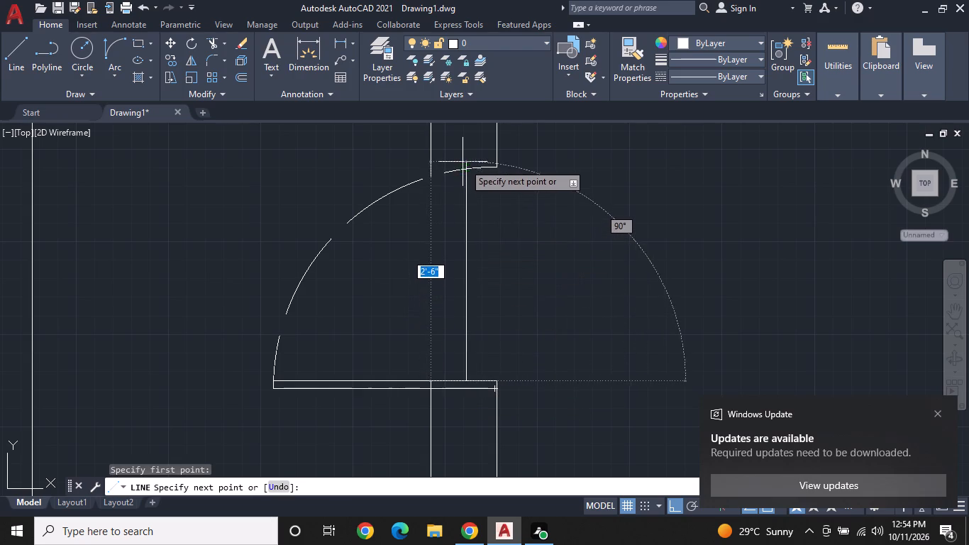
click(466, 168)
key(space)
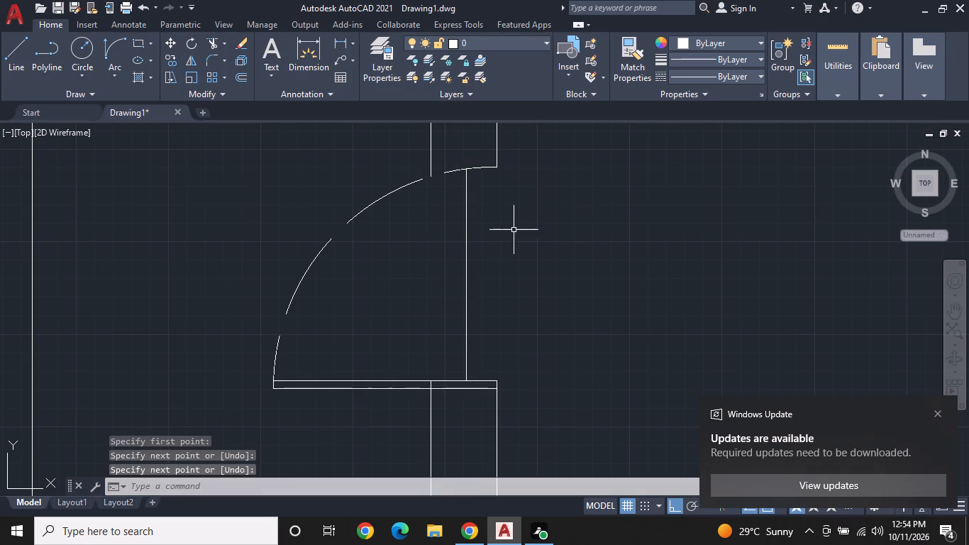
Draw a horizontal line across the narrow room from the wall end above the door opening to the opposite wall.
middle_drag(522, 254, 487, 317)
scroll(487, 306, down, 1)
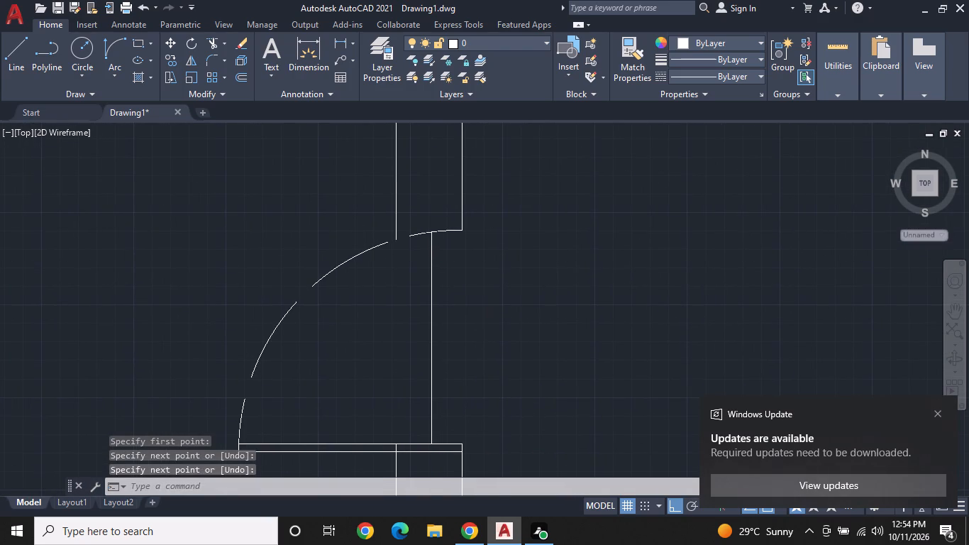
scroll(491, 304, down, 1)
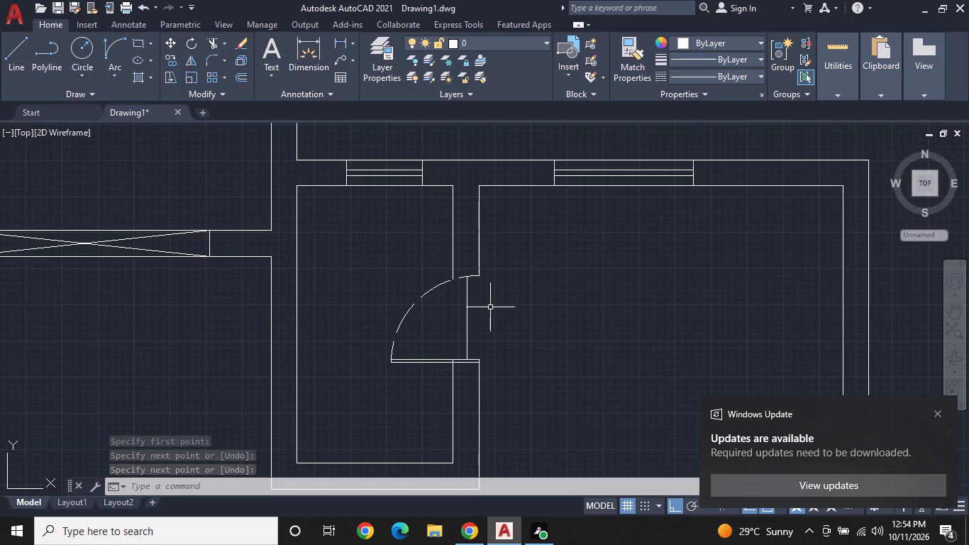
middle_drag(490, 307, 504, 351)
click(14, 58)
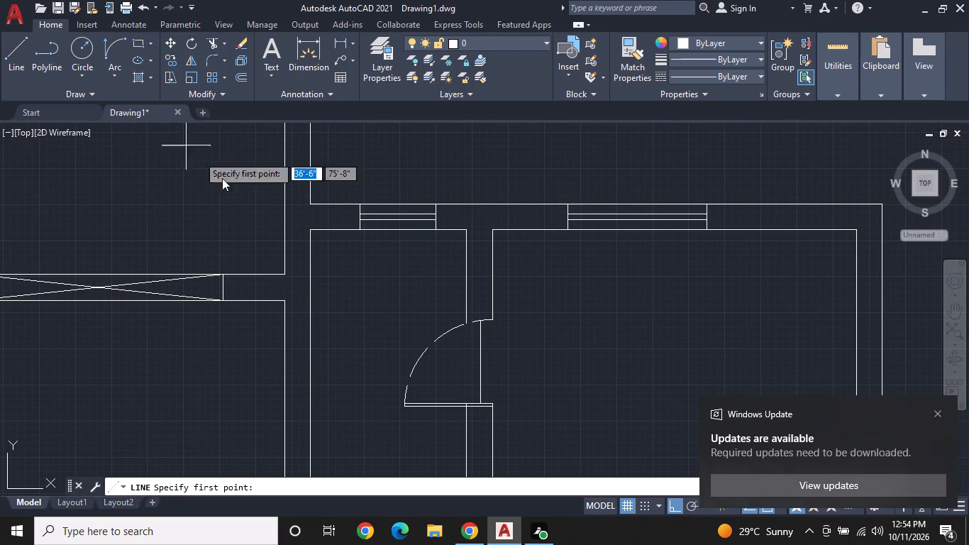
click(463, 321)
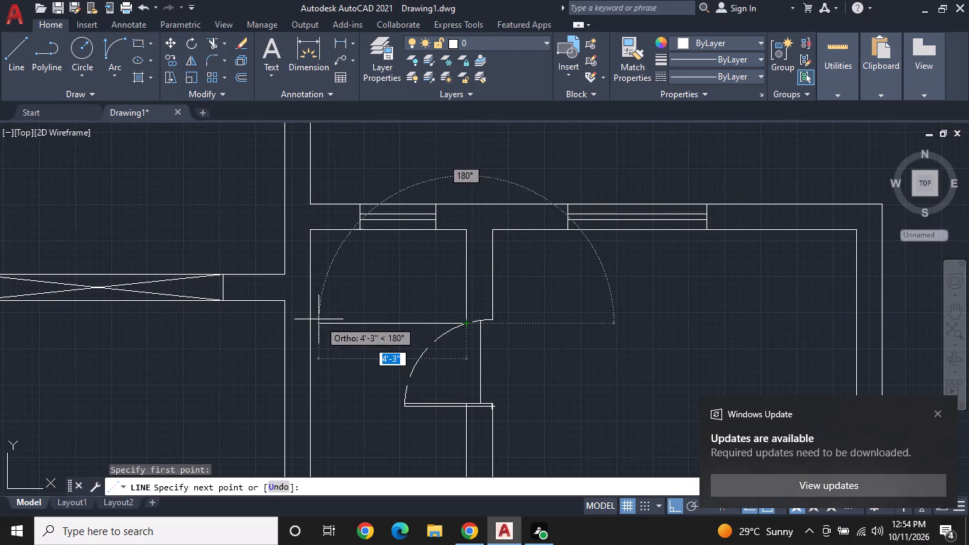
click(311, 324)
key(space)
Review the overall floor plan and examine the outer wall beside the room with the counter outlines.
scroll(406, 329, down, 2)
middle_drag(408, 341, 477, 302)
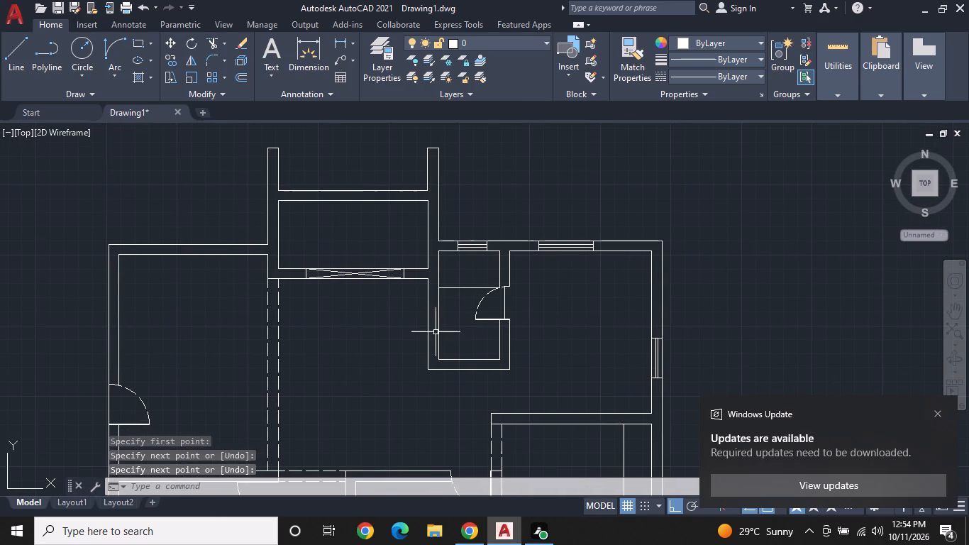
scroll(435, 332, down, 1)
middle_drag(417, 331, 428, 263)
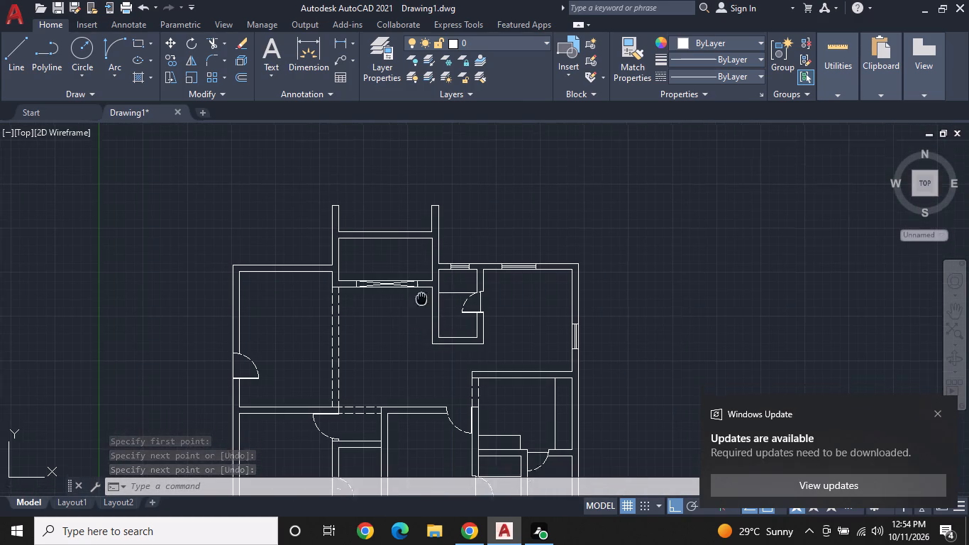
middle_drag(428, 263, 432, 251)
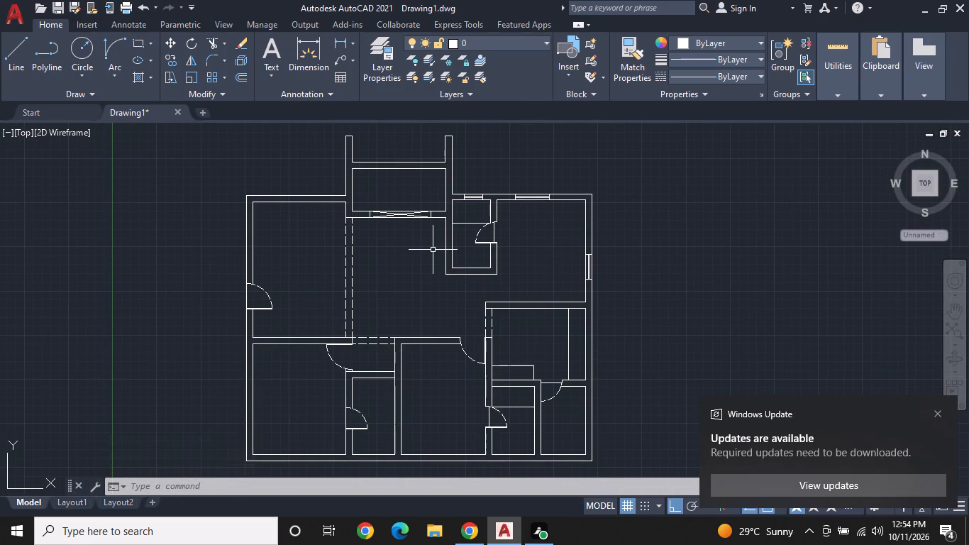
middle_click(530, 303)
middle_drag(524, 304, 498, 309)
middle_drag(493, 309, 419, 284)
middle_drag(415, 282, 409, 278)
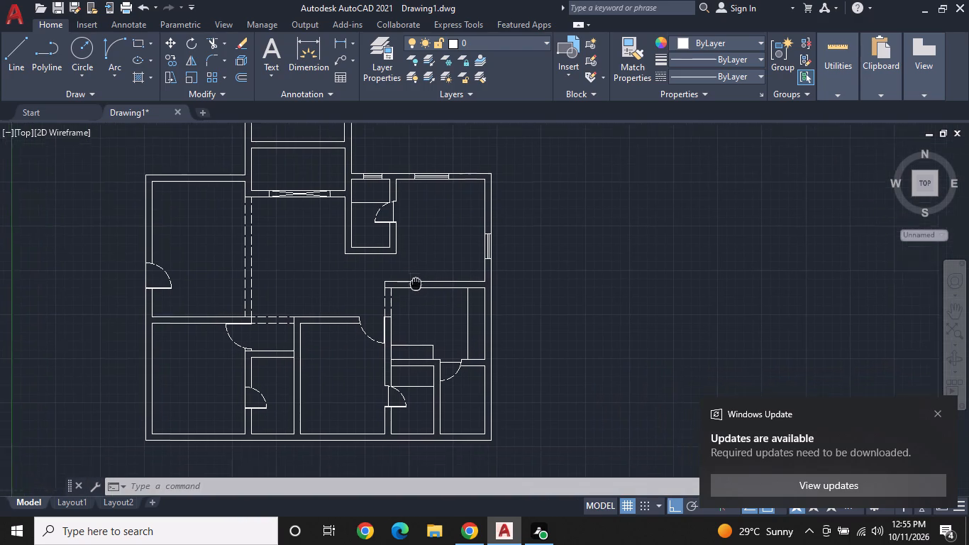
middle_drag(409, 278, 407, 277)
scroll(505, 338, up, 2)
middle_drag(495, 316, 497, 311)
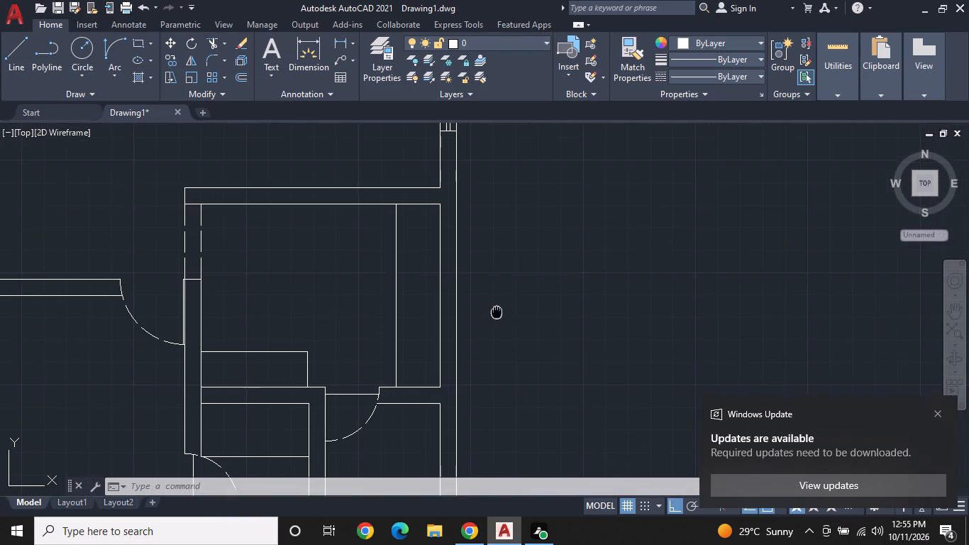
middle_drag(497, 311, 499, 304)
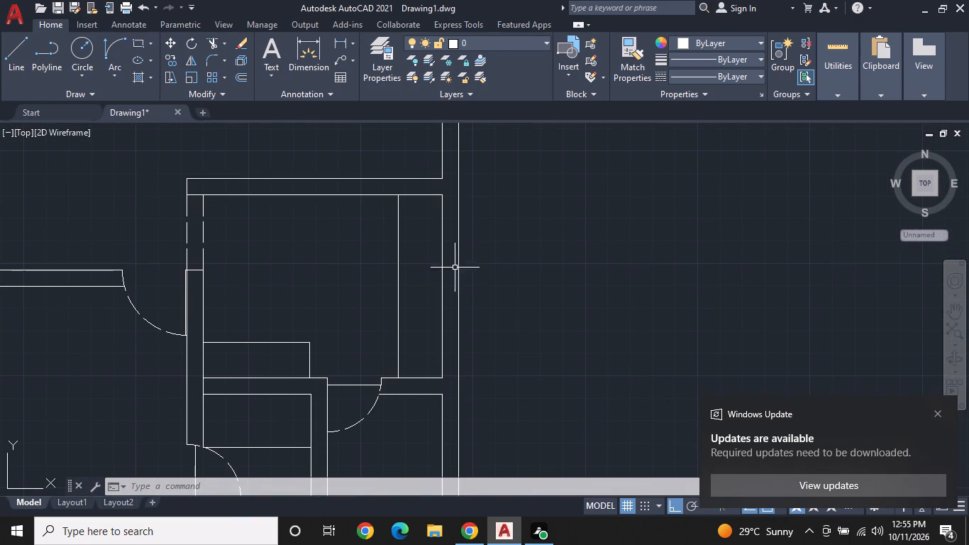
Draw a horizontal line across the thickness of the outer wall beside the counter room, marking the window's upper end.
click(13, 45)
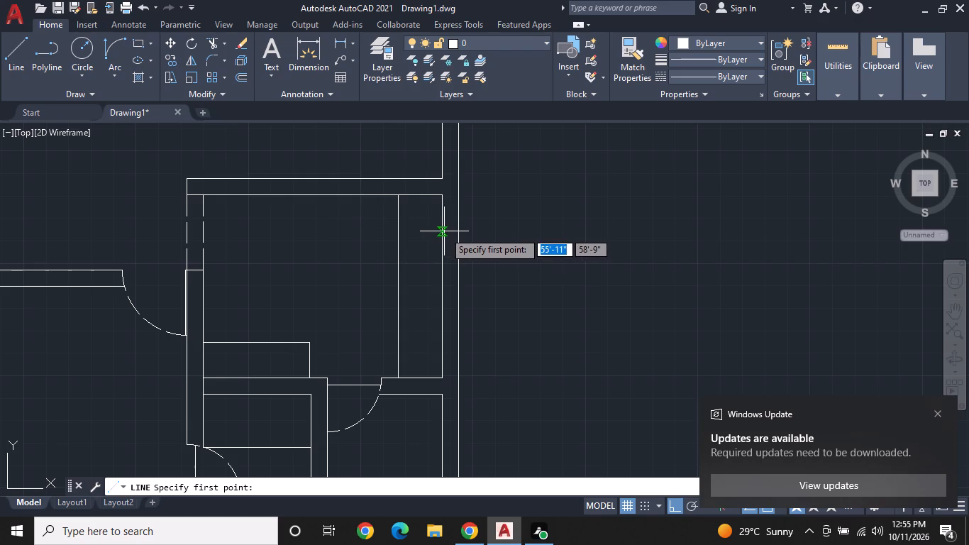
click(443, 231)
click(458, 233)
key(space)
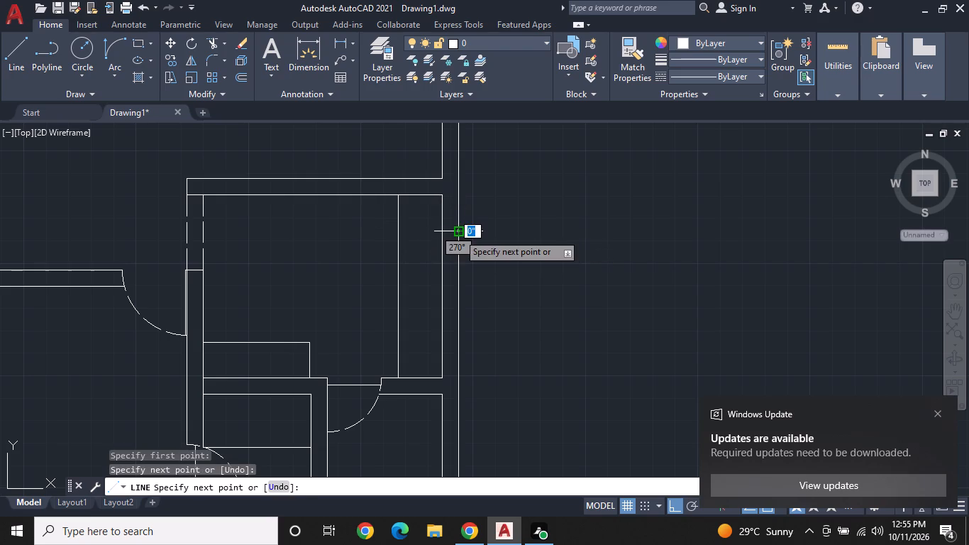
Draw a 3' centre line down the wall from the end line's midpoint, and close the window's lower end across the wall thickness.
scroll(458, 233, up, 3)
key(space)
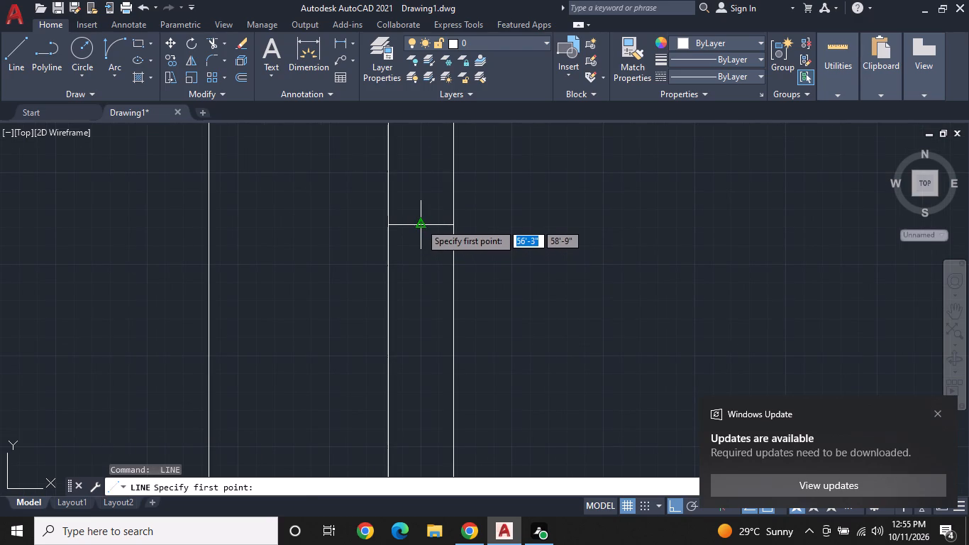
click(420, 223)
middle_drag(428, 297, 424, 253)
middle_click(424, 248)
middle_click(424, 243)
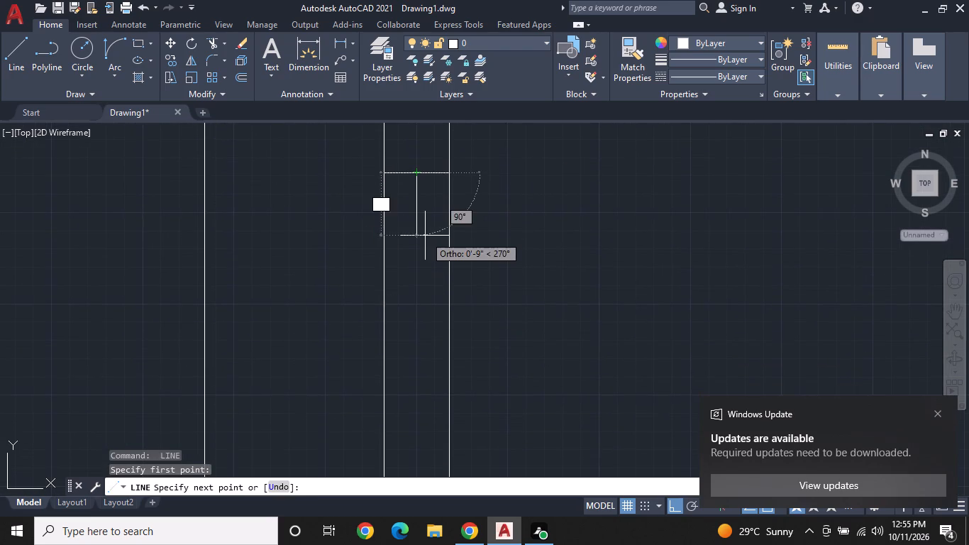
middle_drag(428, 315, 428, 290)
middle_drag(425, 245, 421, 216)
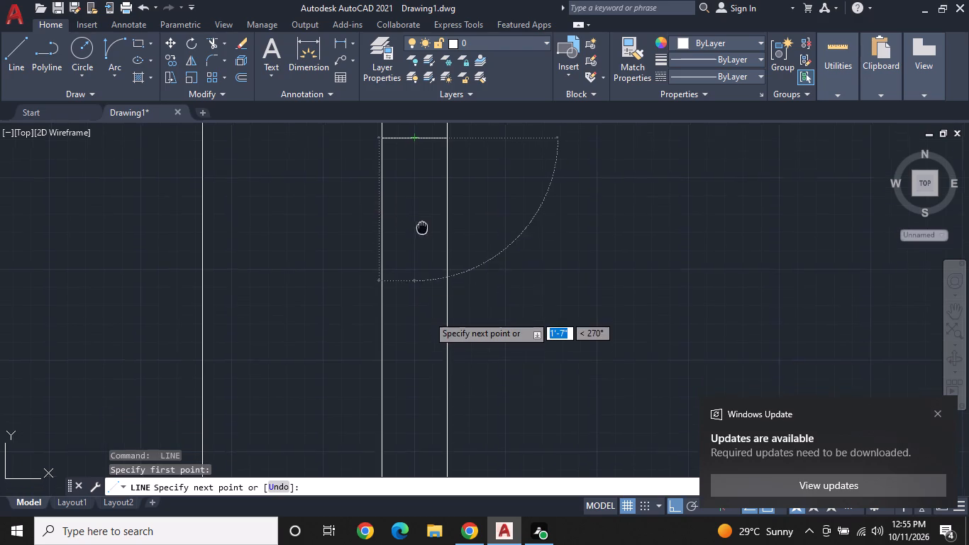
middle_drag(421, 216, 421, 213)
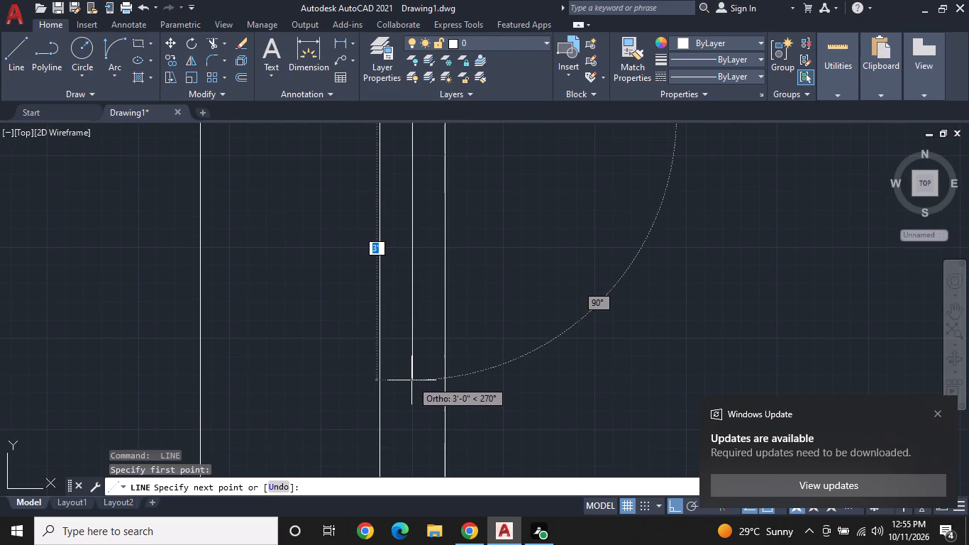
click(411, 380)
click(378, 378)
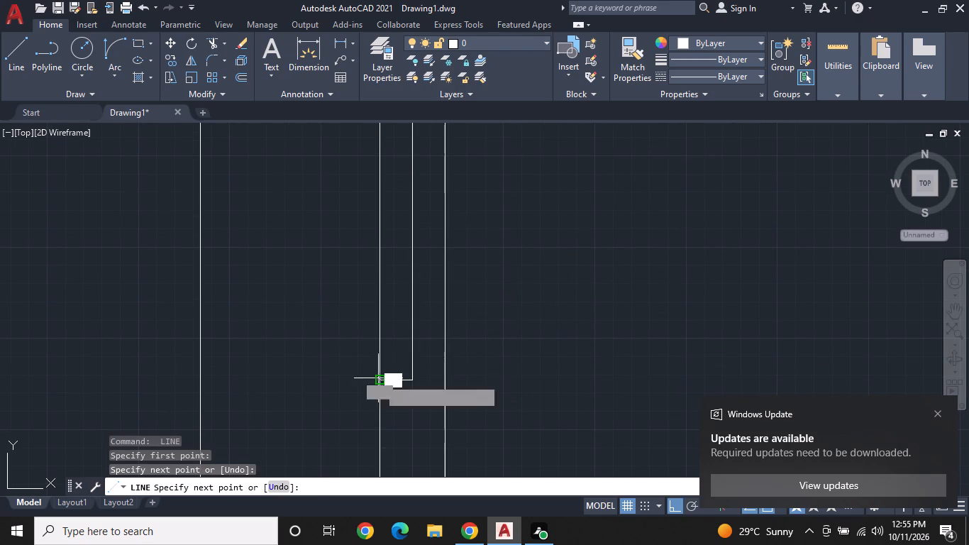
click(445, 382)
key(space)
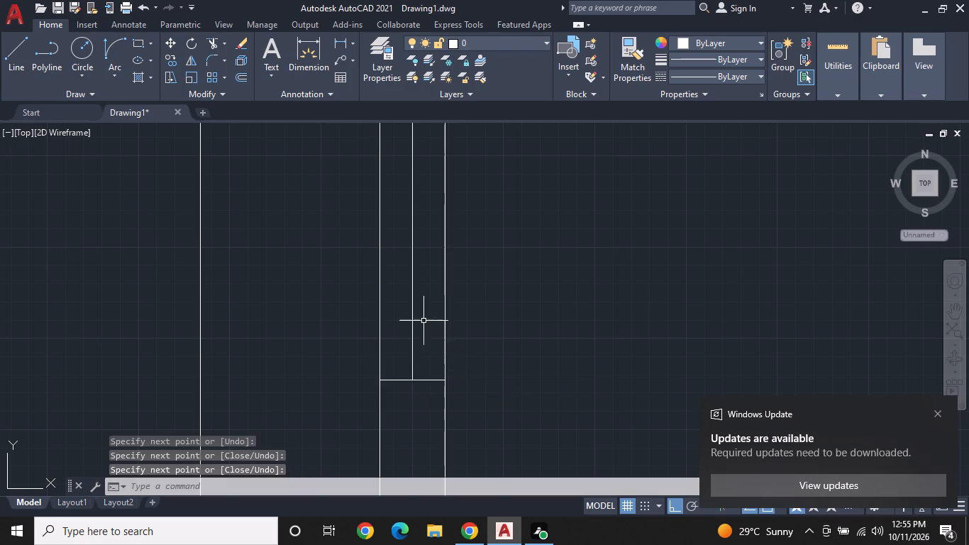
Offset the window's centre line by 1" to both sides.
click(240, 73)
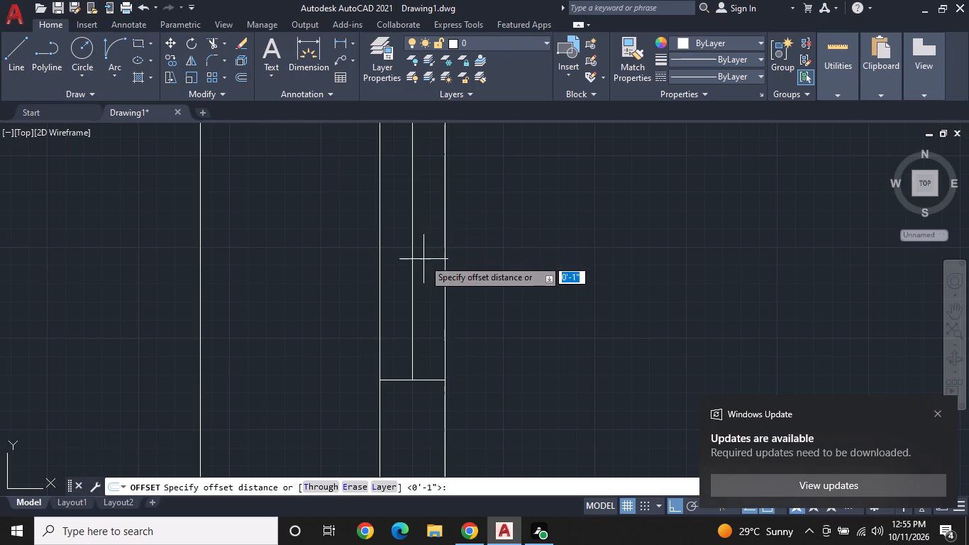
key(space)
click(411, 275)
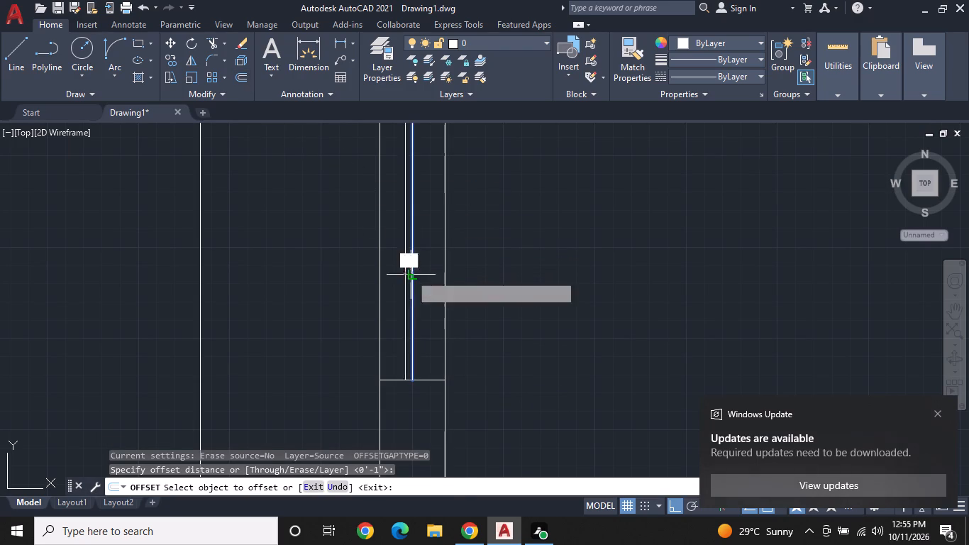
double_click(377, 277)
key(Escape)
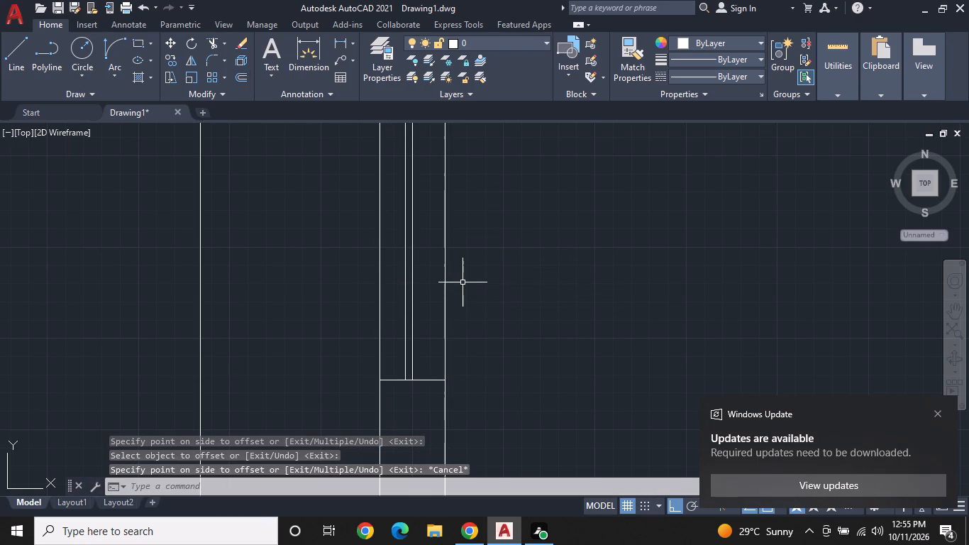
key(space)
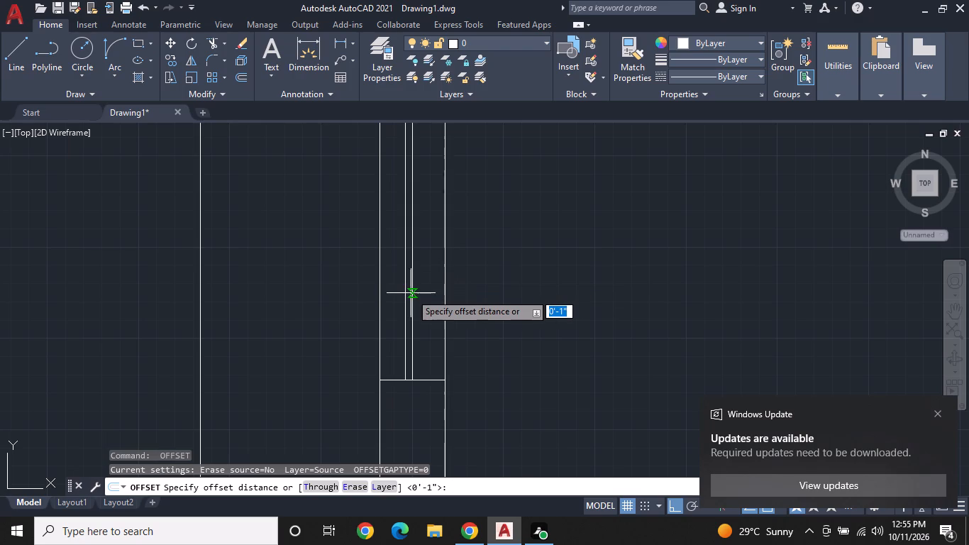
key(space)
click(413, 310)
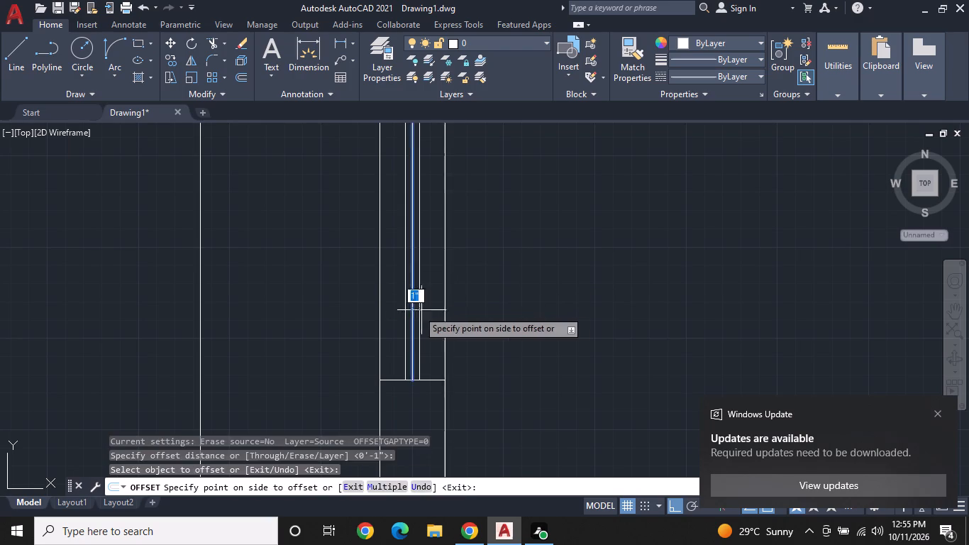
click(431, 310)
key(Escape)
Erase the original centre line between the two offset window lines.
click(409, 304)
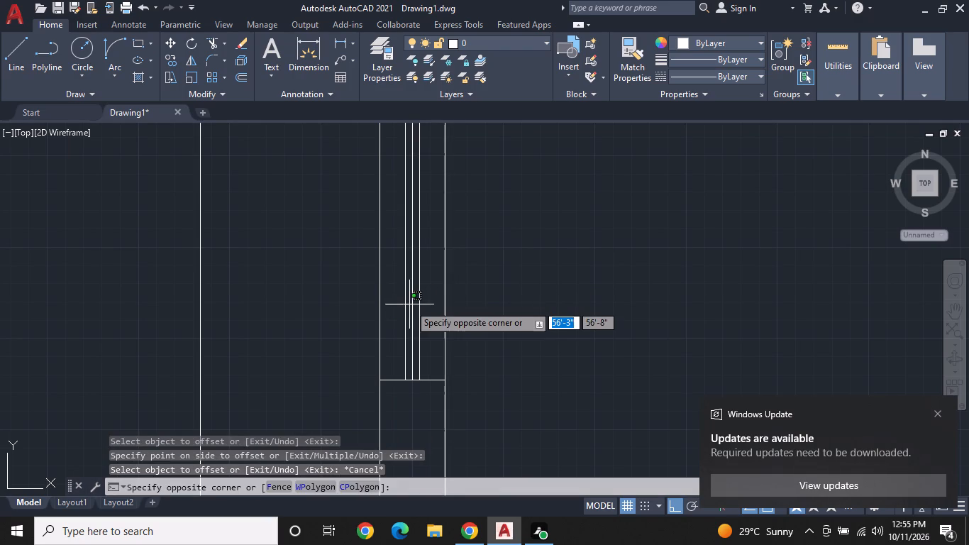
click(415, 299)
click(412, 303)
right_click(412, 303)
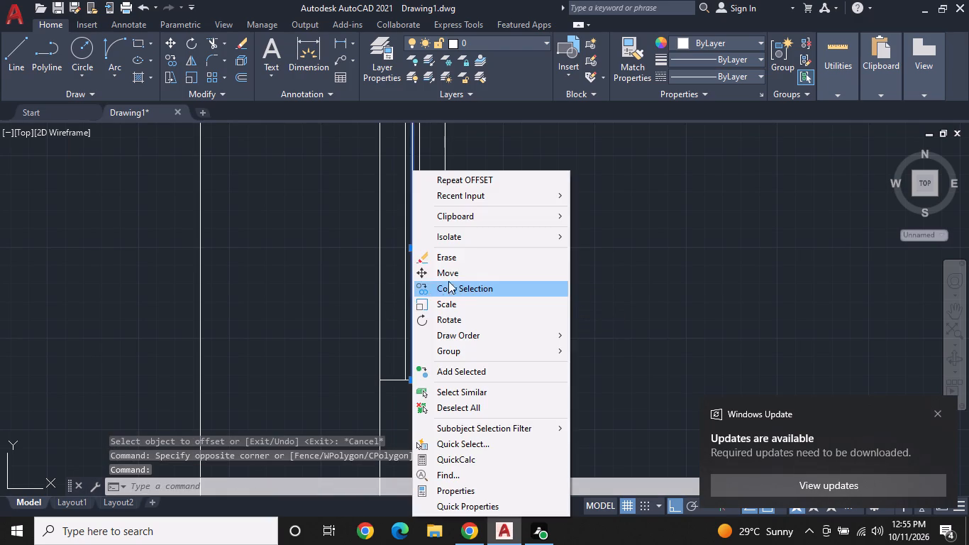
click(463, 262)
Draw two horizontal lines across the same outer wall beside the corner room below, marking the ends of its window.
scroll(463, 262, down, 2)
middle_click(458, 290)
middle_click(456, 281)
middle_drag(455, 270, 455, 252)
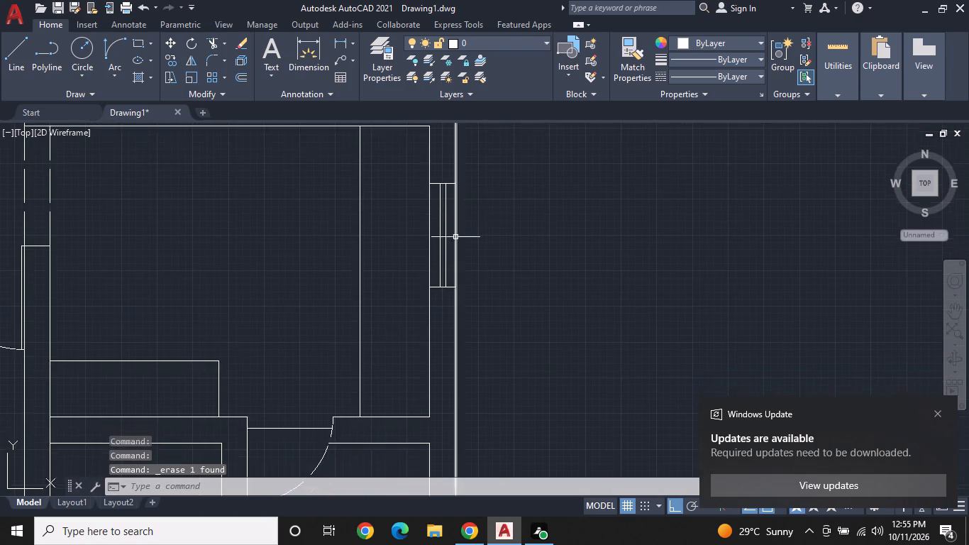
scroll(455, 292, down, 1)
middle_drag(451, 342, 450, 268)
scroll(494, 315, down, 1)
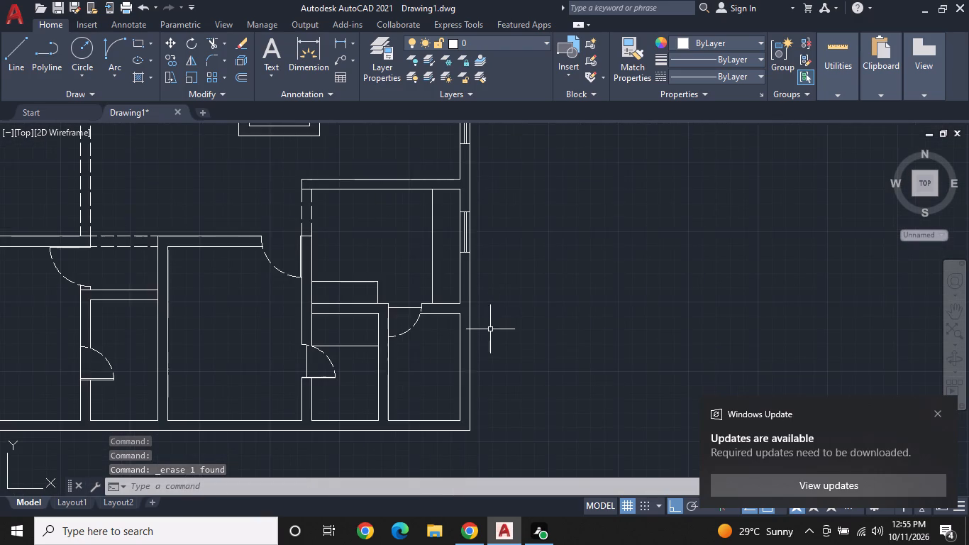
middle_drag(490, 326, 459, 229)
scroll(445, 260, up, 2)
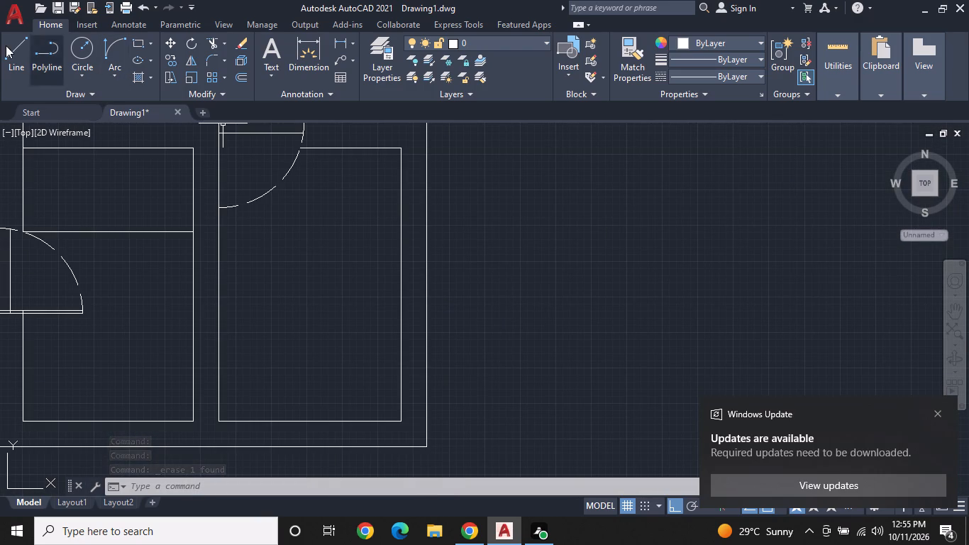
click(16, 48)
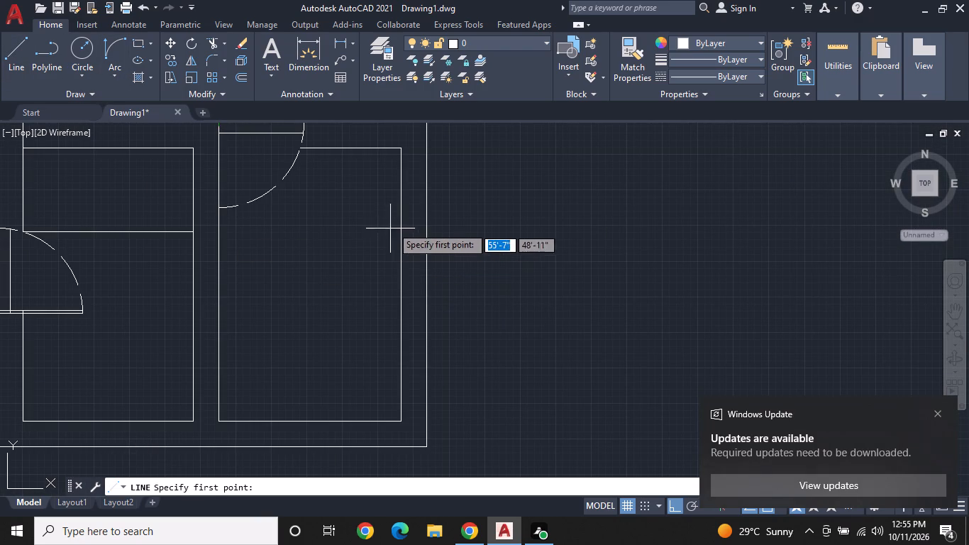
click(402, 191)
click(425, 191)
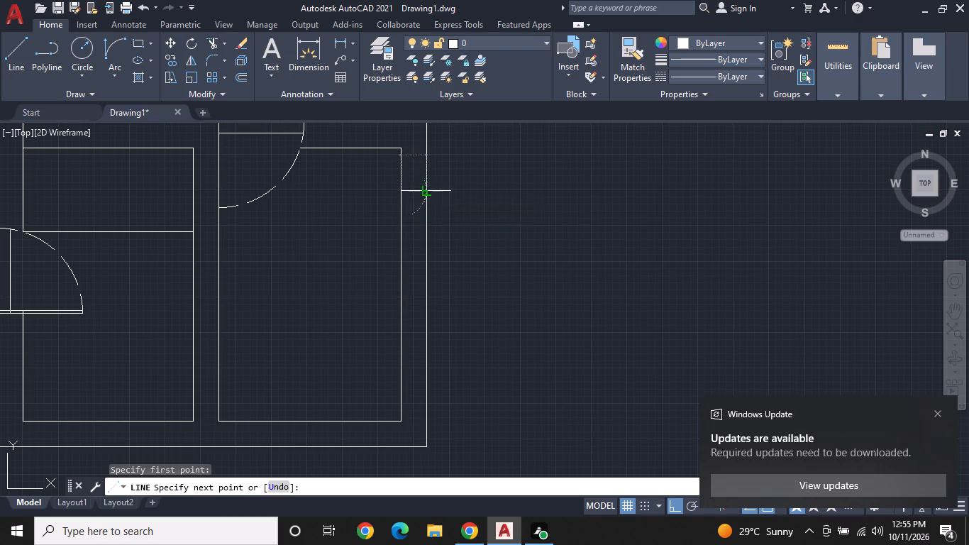
key(space)
key(space)
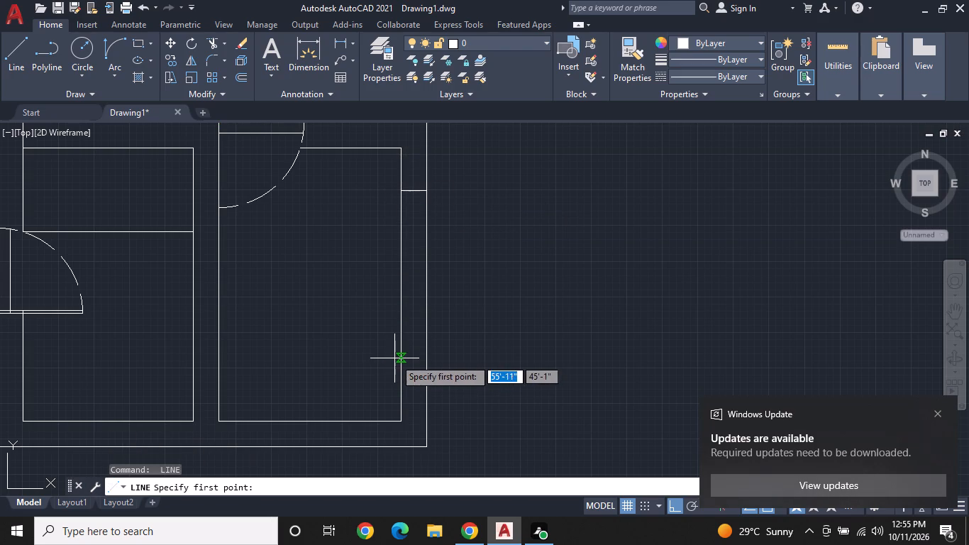
click(404, 360)
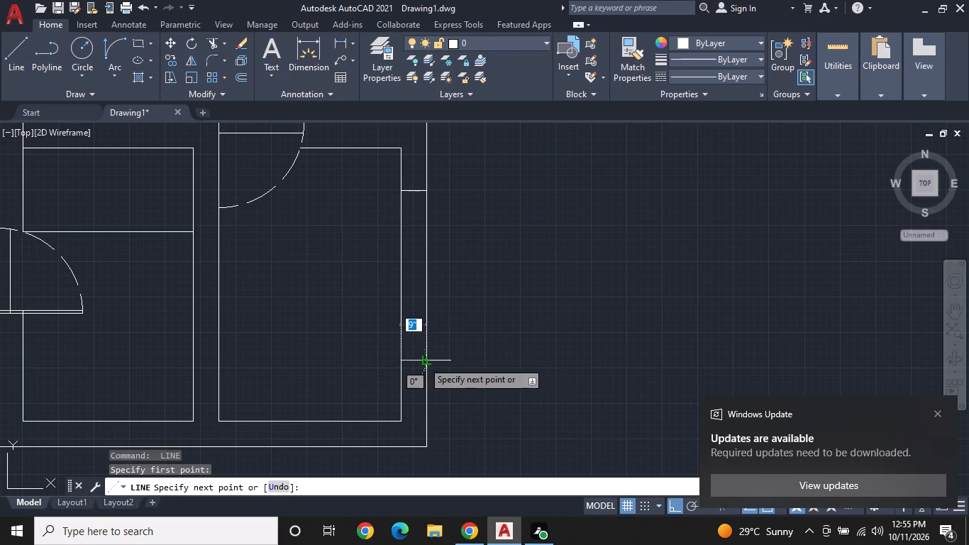
click(422, 360)
key(space)
Draw a vertical line across the bottom outer wall of the small room beside the corner room, near its far corner from the door.
scroll(422, 355, down, 1)
middle_drag(421, 355, 455, 298)
middle_drag(513, 246, 523, 241)
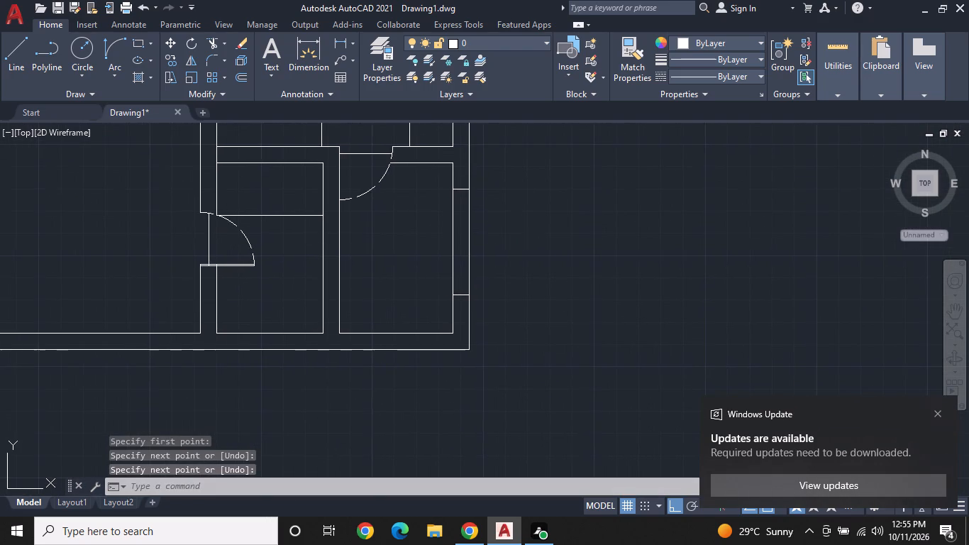
middle_drag(393, 303, 601, 307)
scroll(511, 353, up, 1)
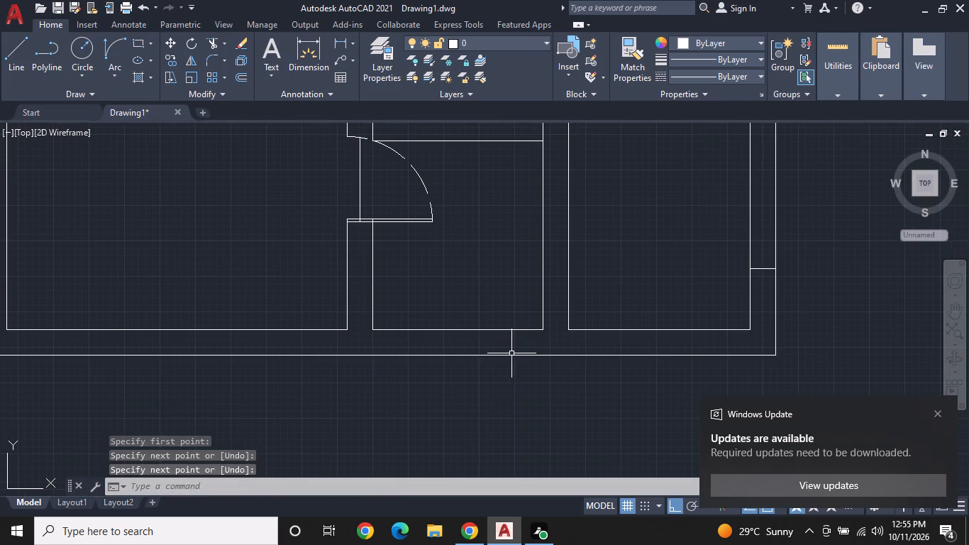
key(space)
click(523, 329)
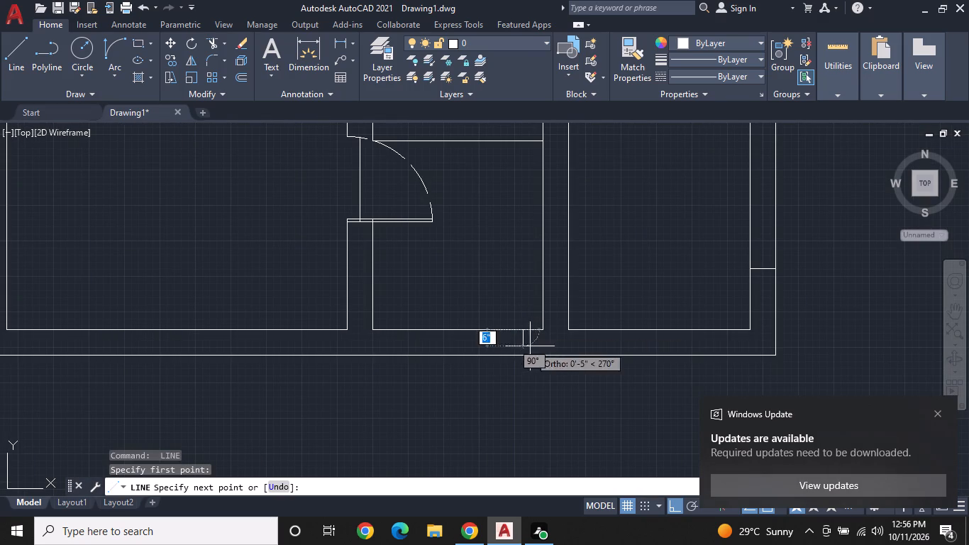
click(519, 355)
key(space)
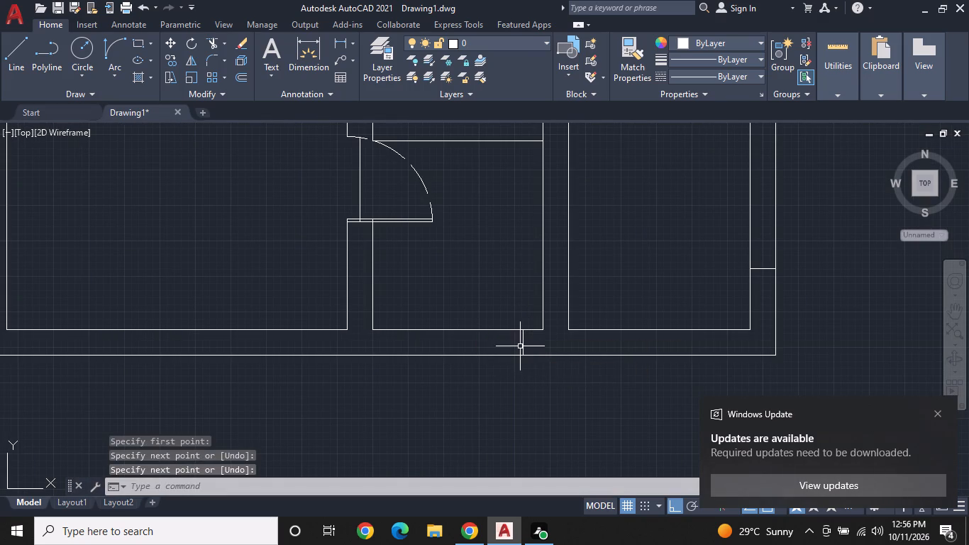
Draw a centre line along the bottom wall from the end line's midpoint, and close the window's other end across the wall thickness.
scroll(520, 345, up, 2)
key(space)
click(522, 343)
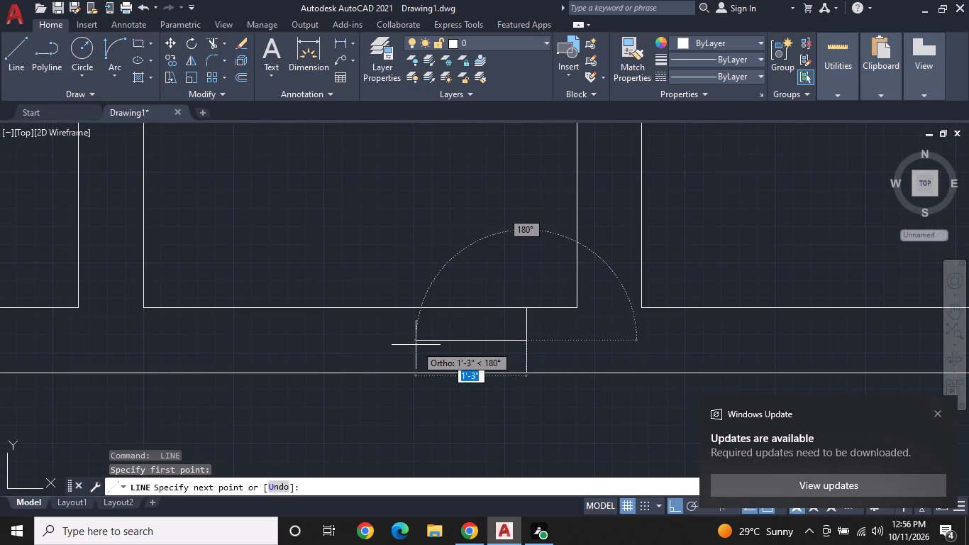
click(355, 335)
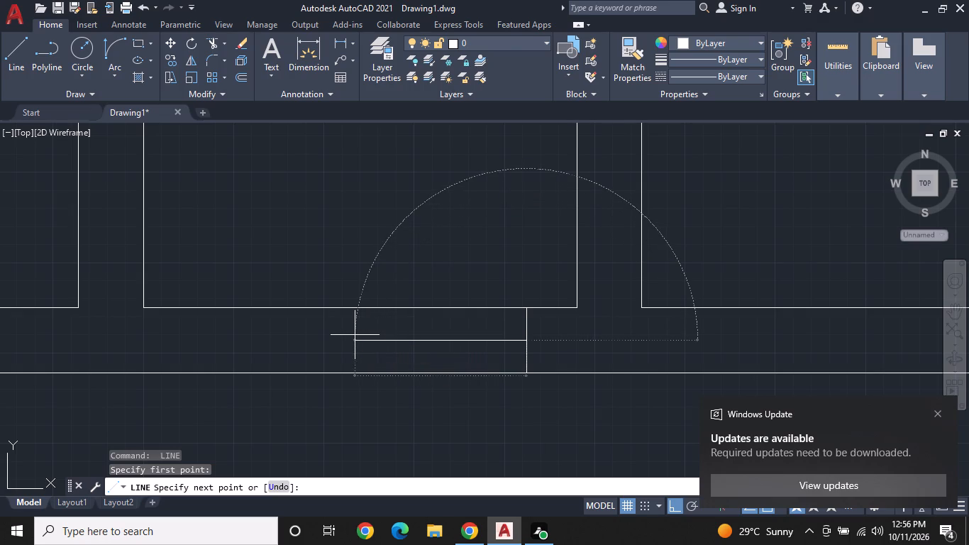
click(357, 309)
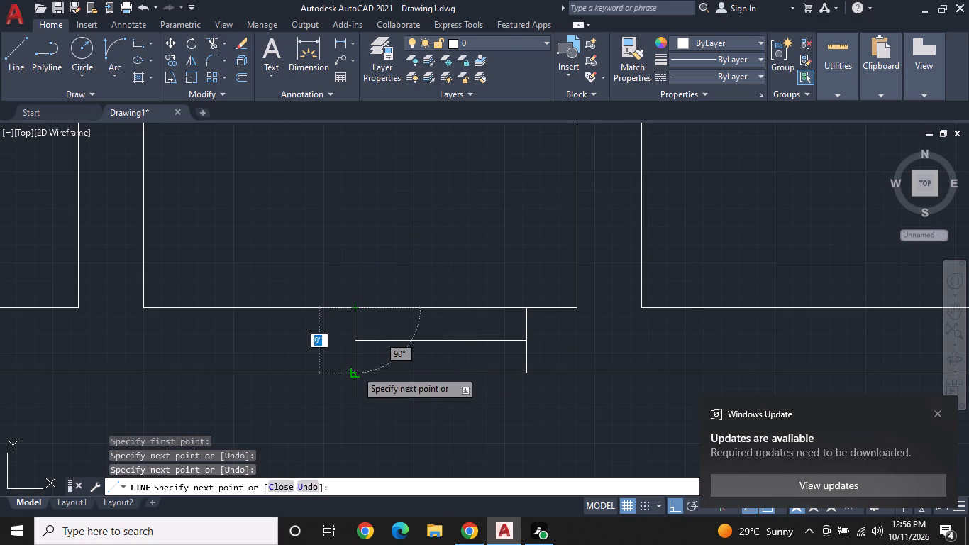
click(356, 370)
key(space)
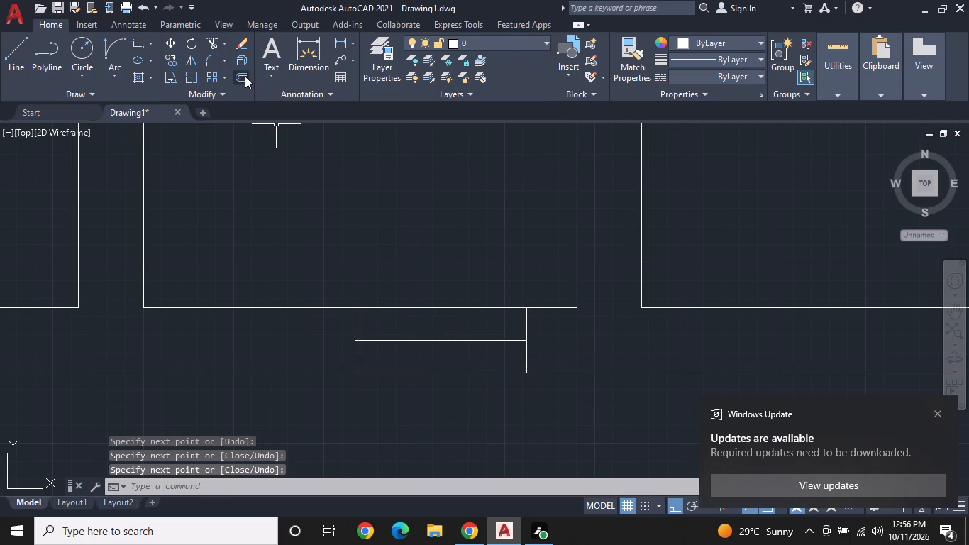
Offset the bottom window's centre line by 1" above and below.
click(245, 76)
key(space)
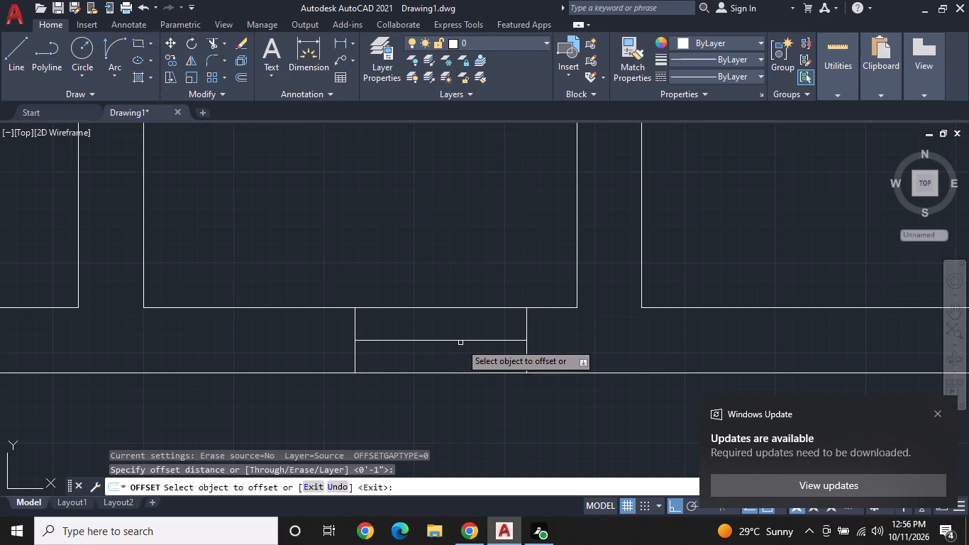
click(460, 343)
click(467, 321)
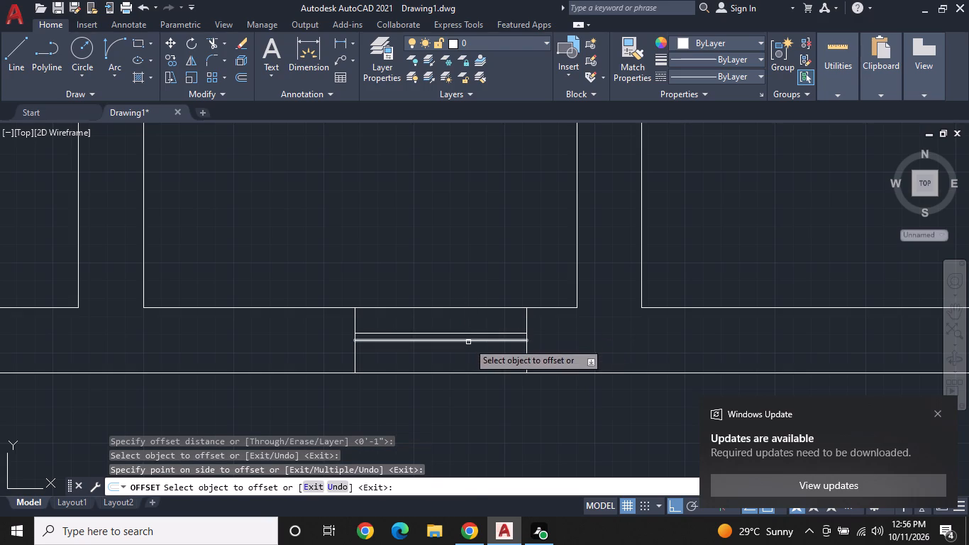
click(468, 342)
click(470, 360)
key(space)
Erase the original centre line of the bottom window, leaving the two offset lines.
click(472, 341)
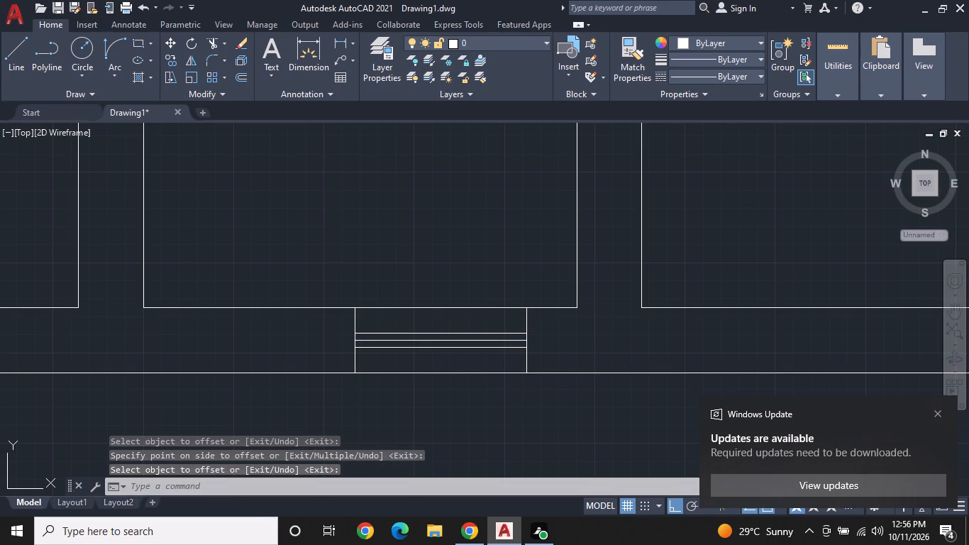
right_click(472, 341)
click(526, 256)
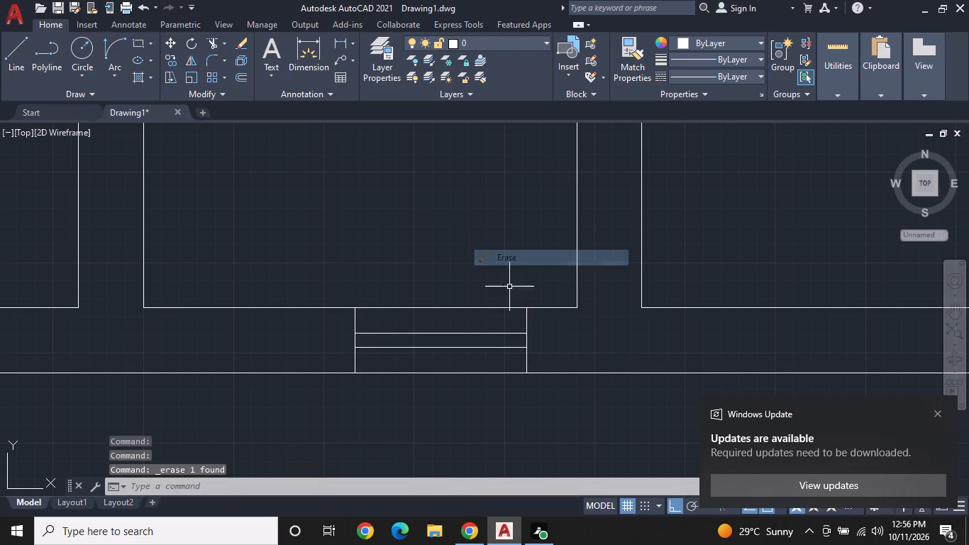
scroll(483, 322, down, 2)
middle_drag(448, 337, 629, 338)
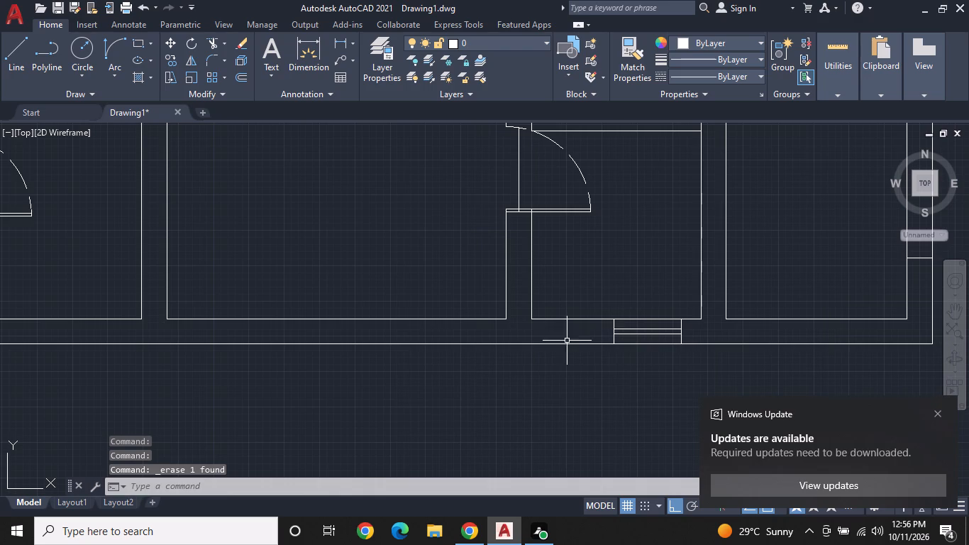
Draw a vertical line across the bottom outer wall of the large middle room, near its corner on the small room's side.
scroll(488, 338, down, 2)
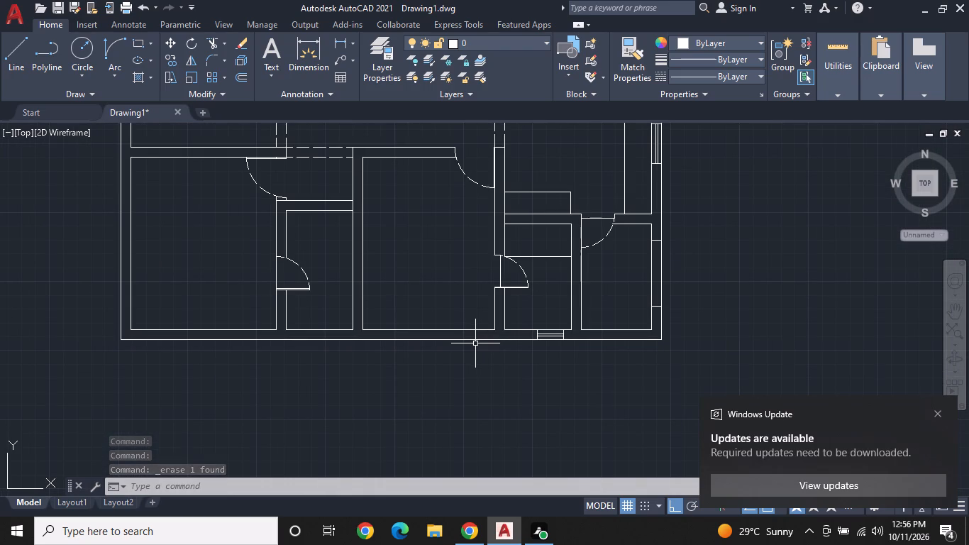
scroll(475, 344, up, 1)
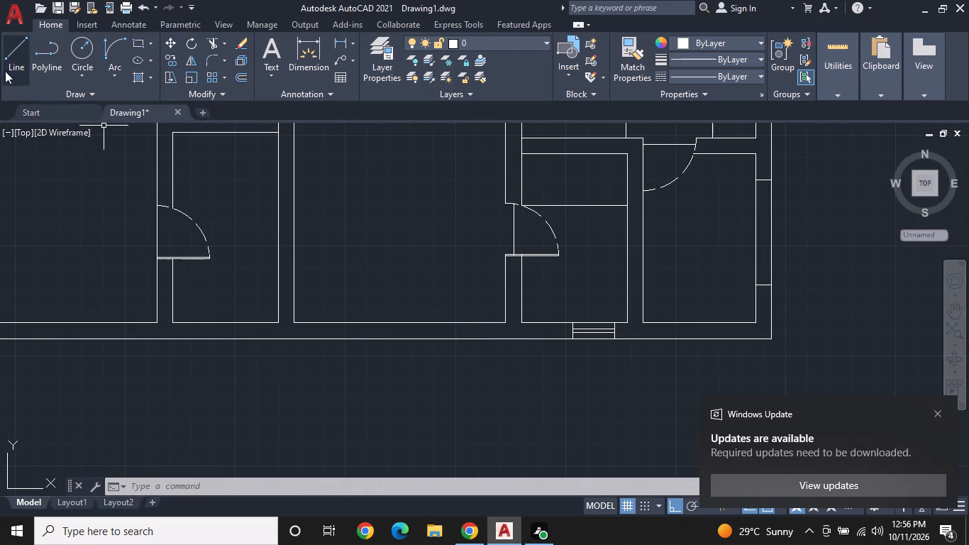
click(15, 47)
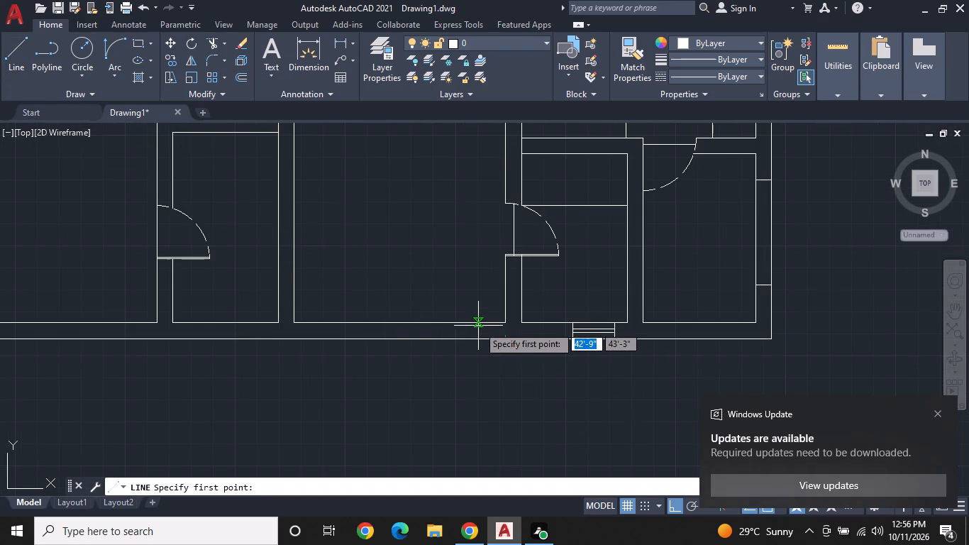
click(479, 321)
click(477, 338)
key(space)
Draw a centre line about 3' long from that end line's midpoint, and close the window's other end across the wall thickness.
scroll(477, 338, up, 2)
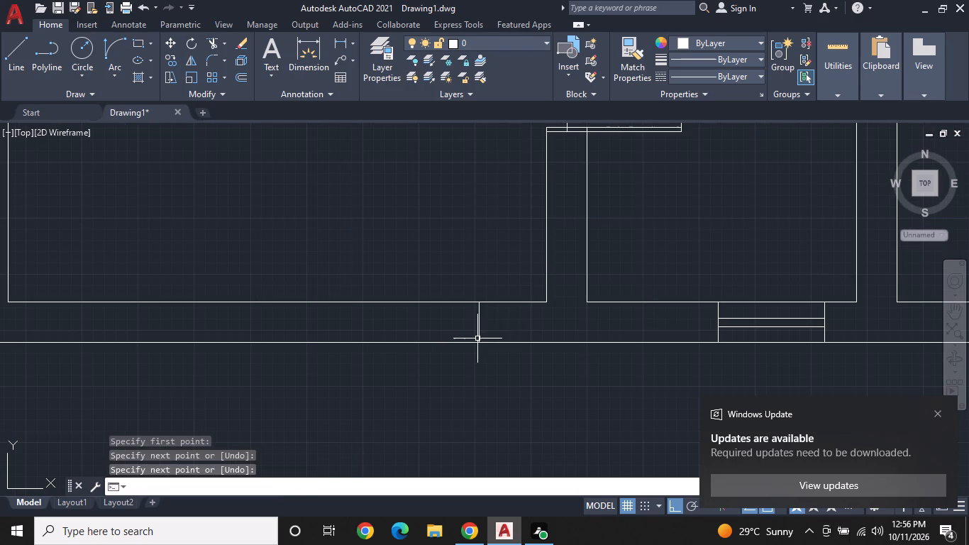
key(space)
click(479, 326)
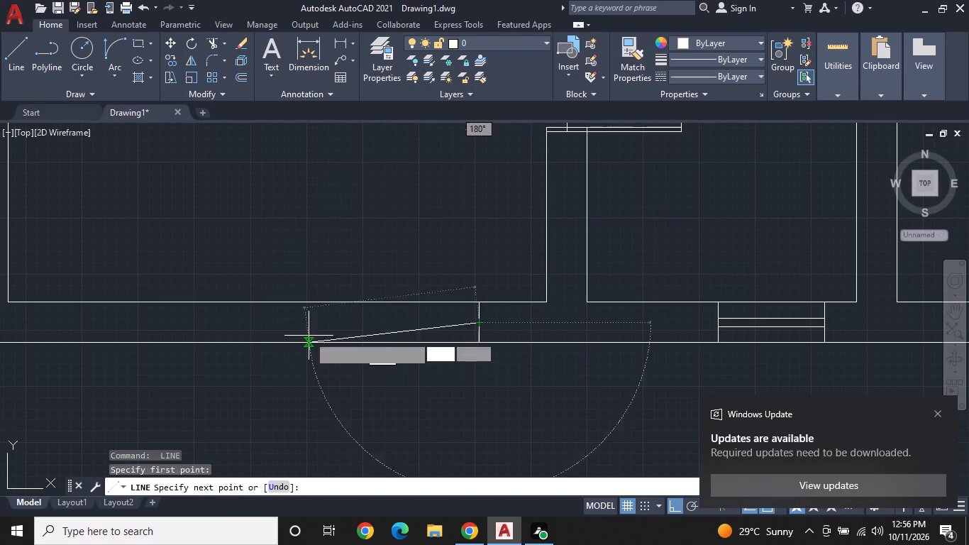
middle_drag(331, 339, 429, 352)
middle_click(429, 352)
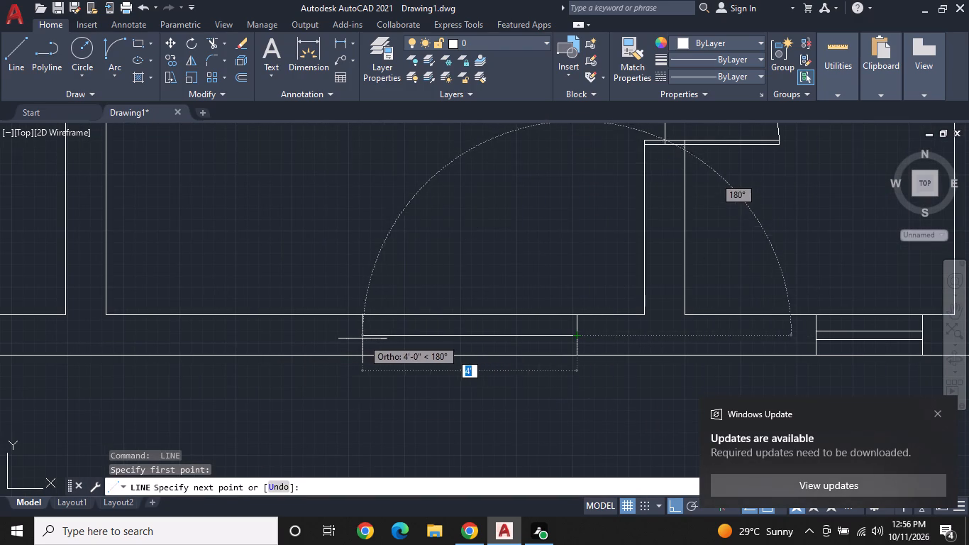
click(414, 340)
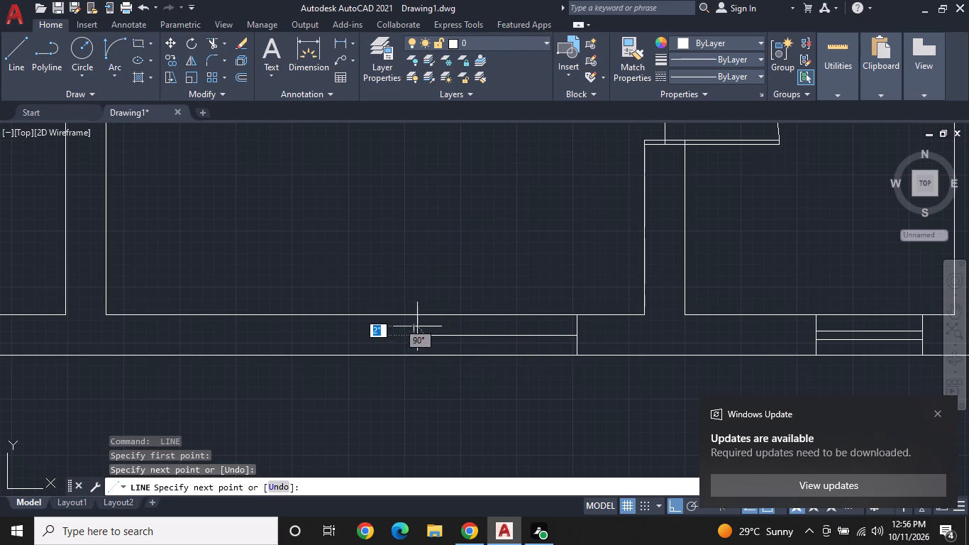
click(417, 315)
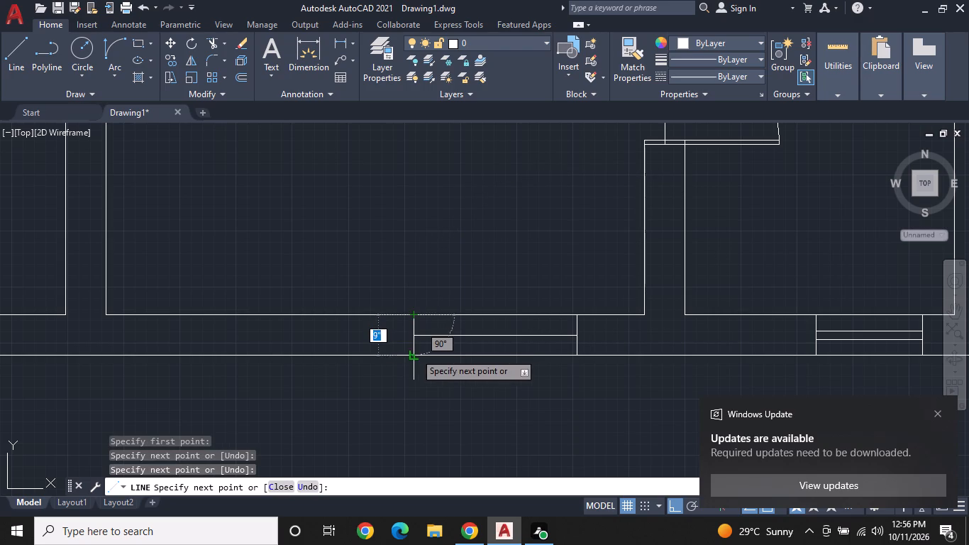
click(414, 353)
key(space)
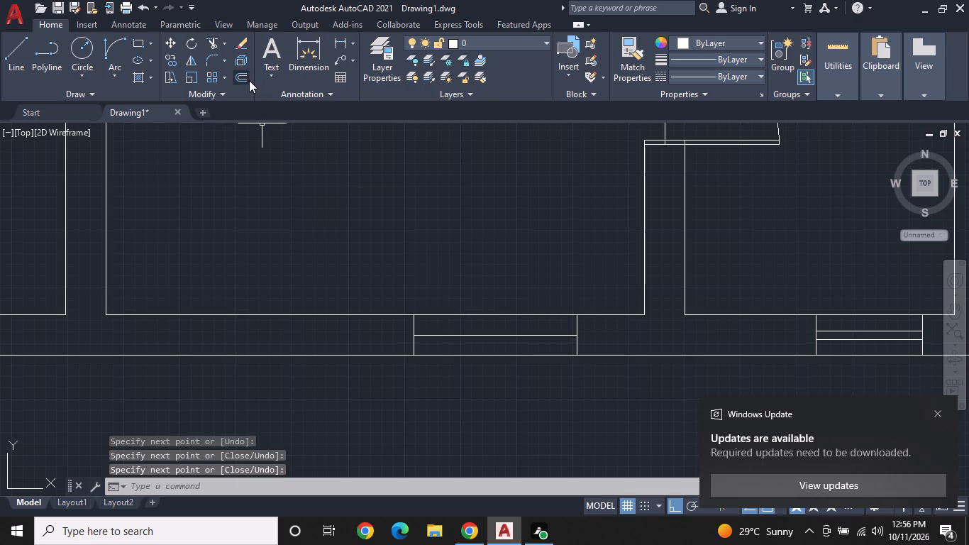
Offset the large middle room's window centre line by 1" above and below.
click(243, 77)
key(space)
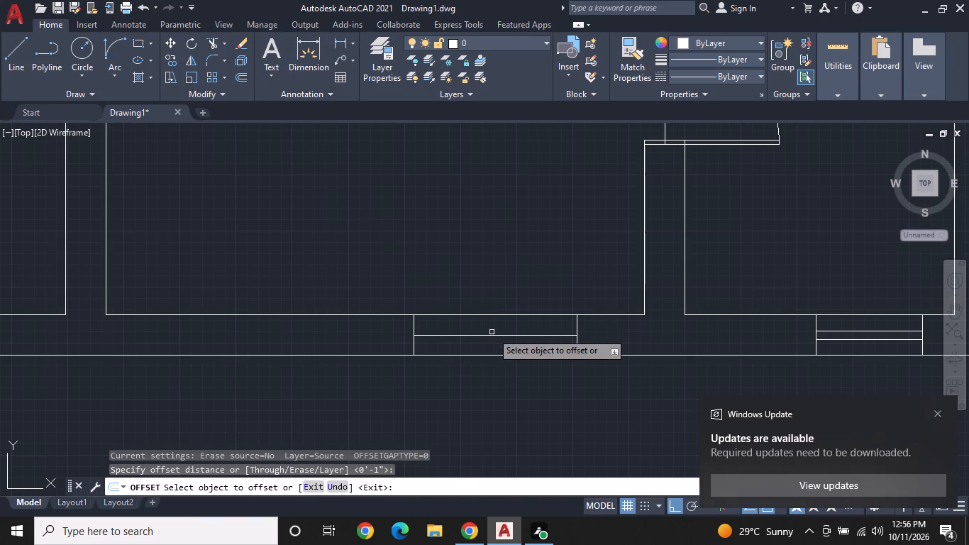
click(492, 334)
double_click(491, 313)
click(494, 337)
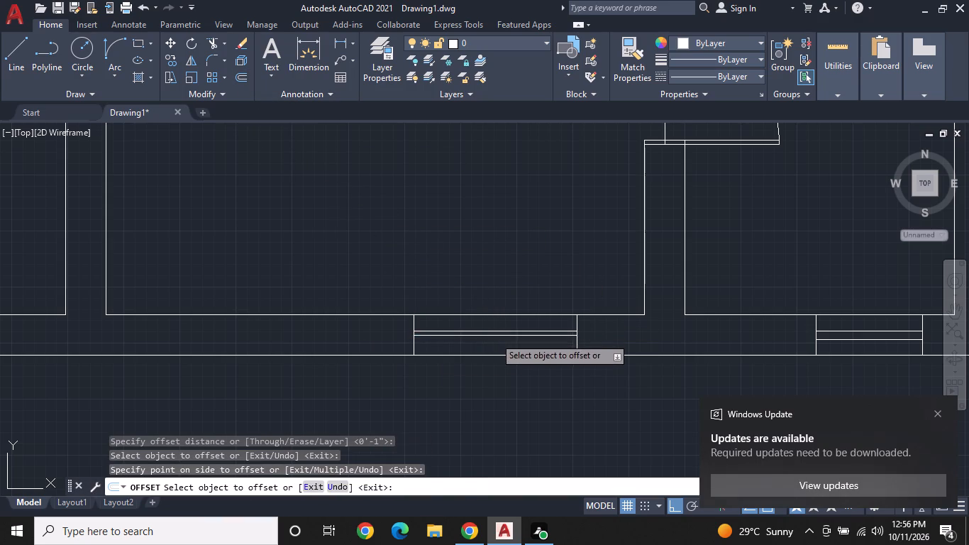
click(496, 351)
scroll(497, 336, up, 2)
key(space)
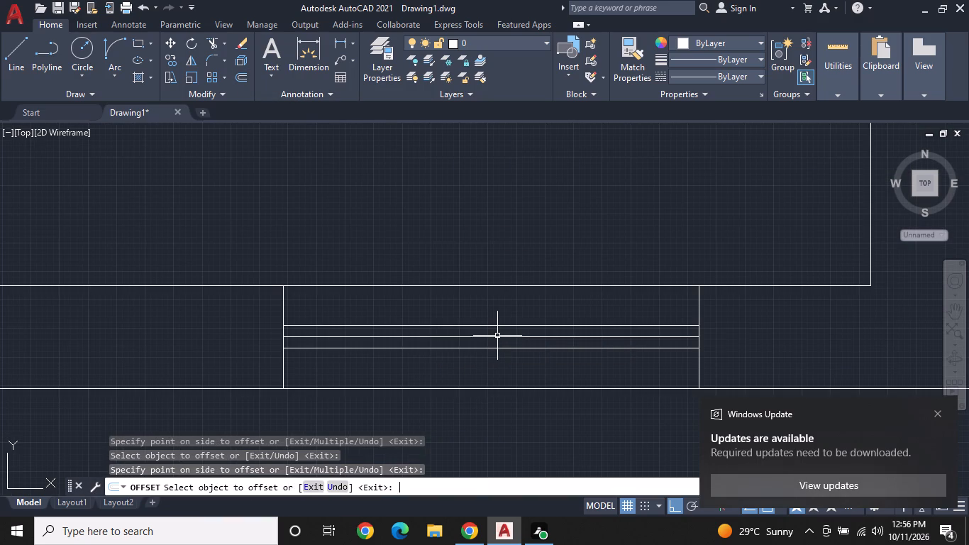
Erase the original centre line of the large middle room's window, leaving the two offset lines.
click(497, 338)
right_click(497, 338)
click(539, 262)
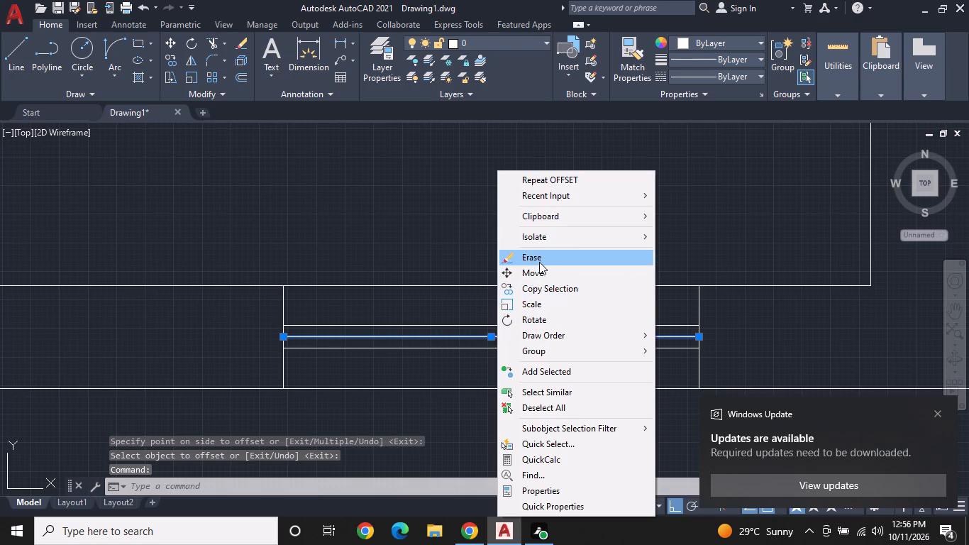
Draw a vertical line across the bottom outer wall of the narrow room west of the large middle room, near its east corner.
scroll(478, 319, down, 1)
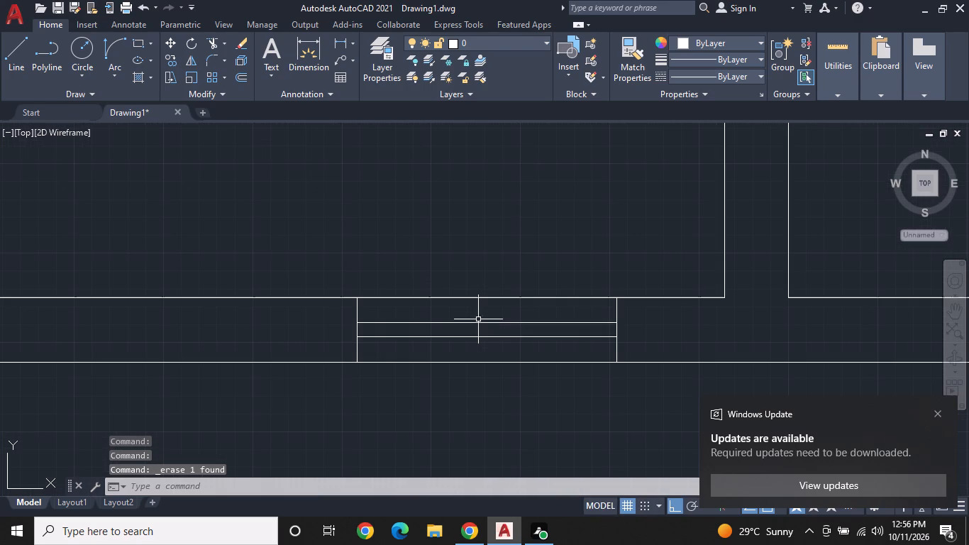
scroll(472, 334, down, 1)
middle_drag(472, 339, 573, 344)
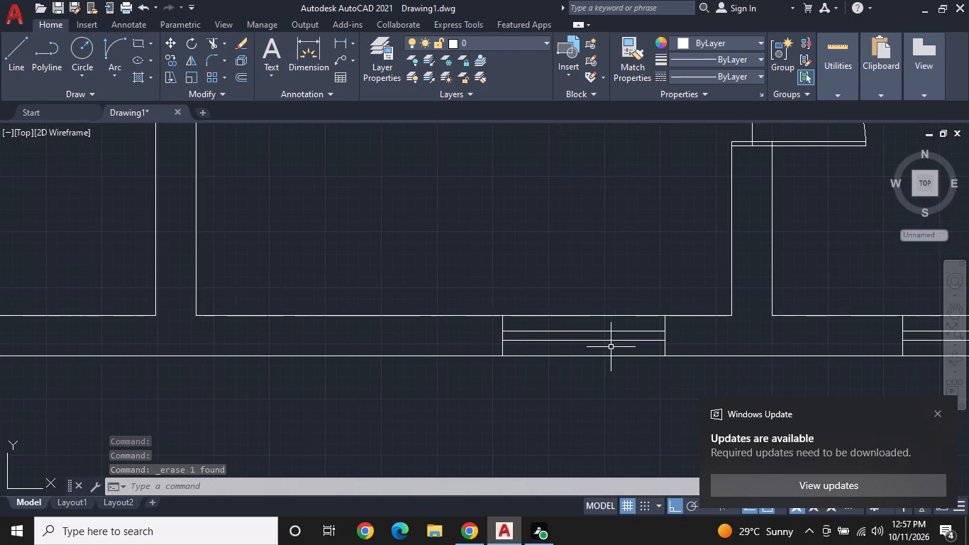
scroll(515, 346, down, 1)
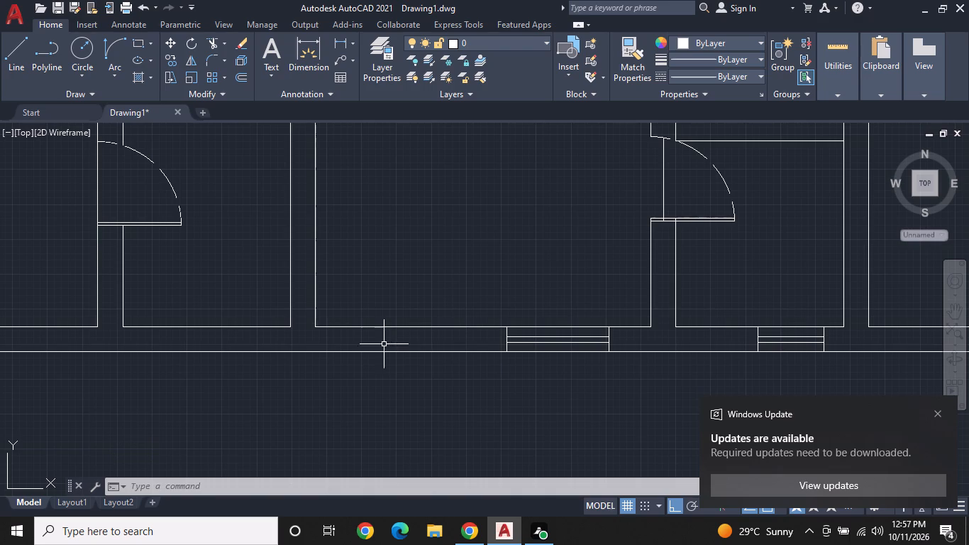
middle_drag(353, 326, 425, 319)
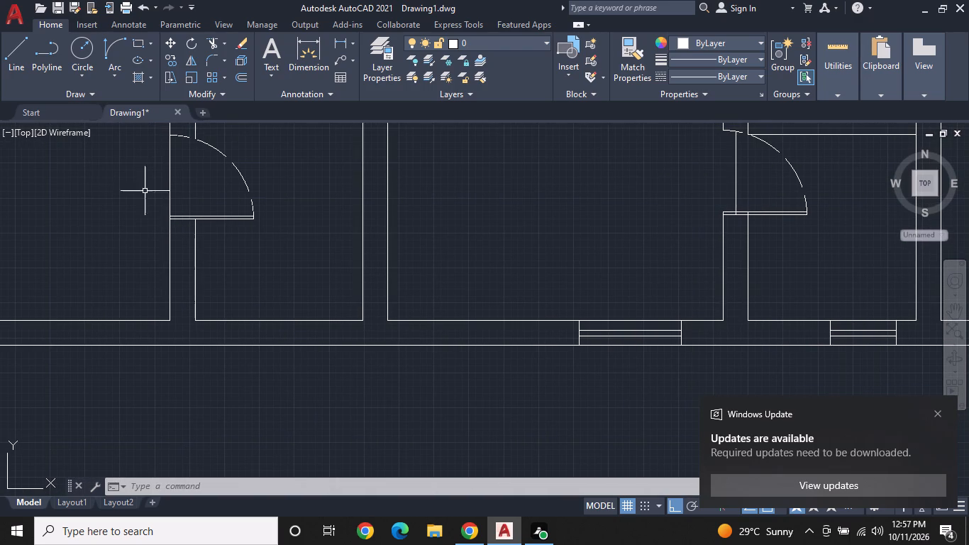
click(11, 50)
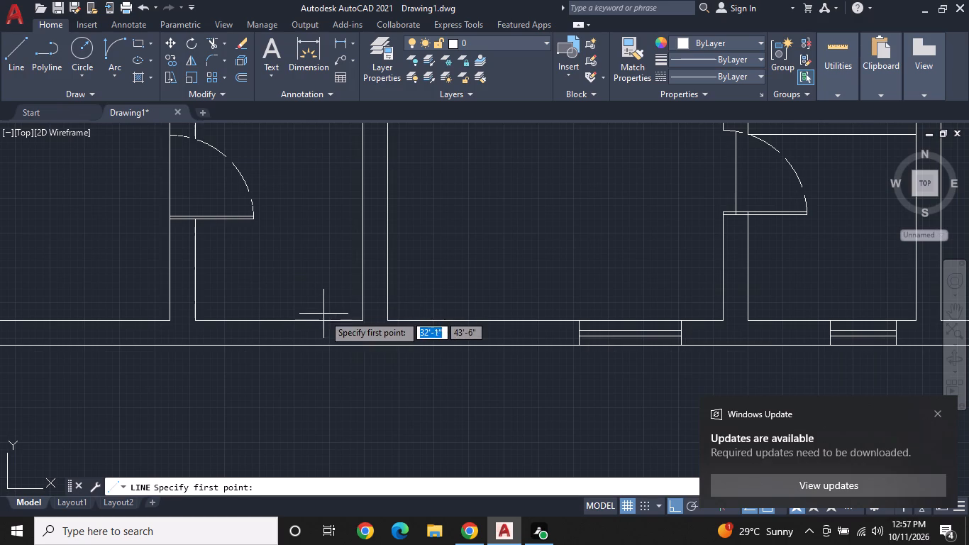
click(332, 321)
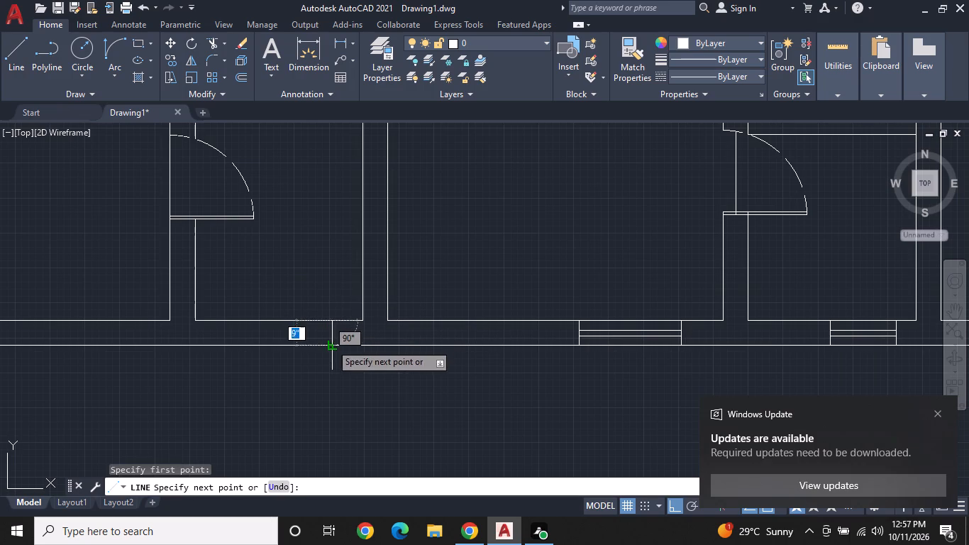
click(330, 344)
key(space)
Draw a centre line about 2' long westward from the end line's midpoint, and close the window's other end across the wall.
scroll(330, 344, up, 3)
key(space)
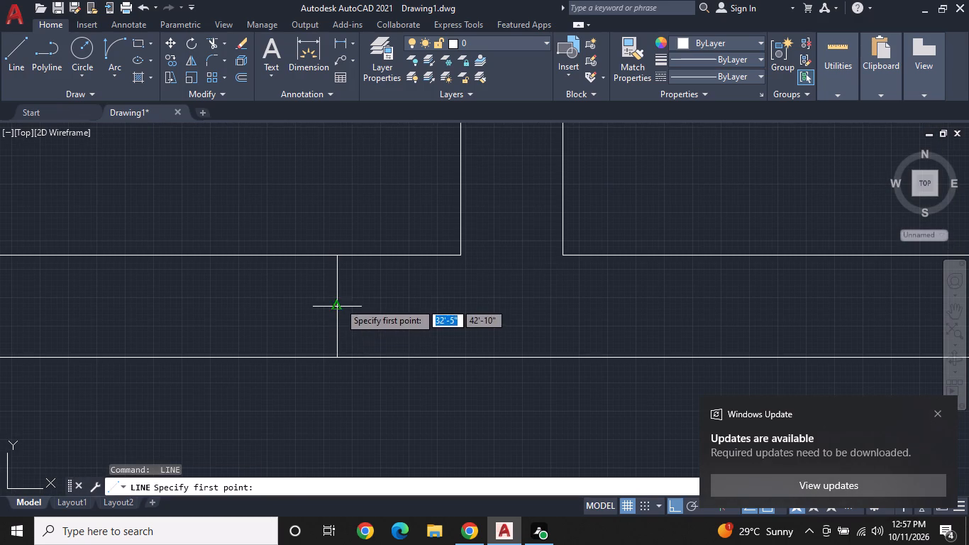
click(338, 302)
middle_drag(162, 293, 360, 320)
middle_click(365, 320)
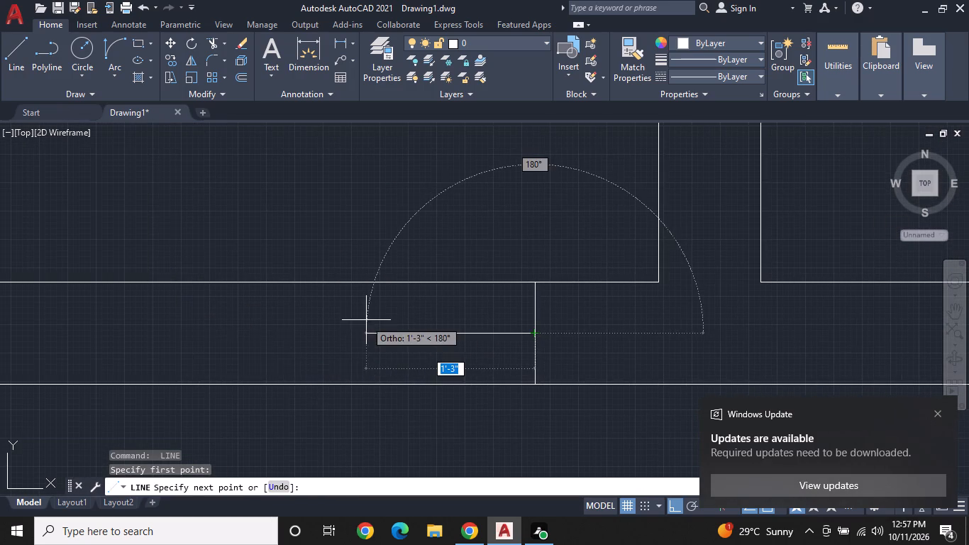
click(260, 316)
click(260, 282)
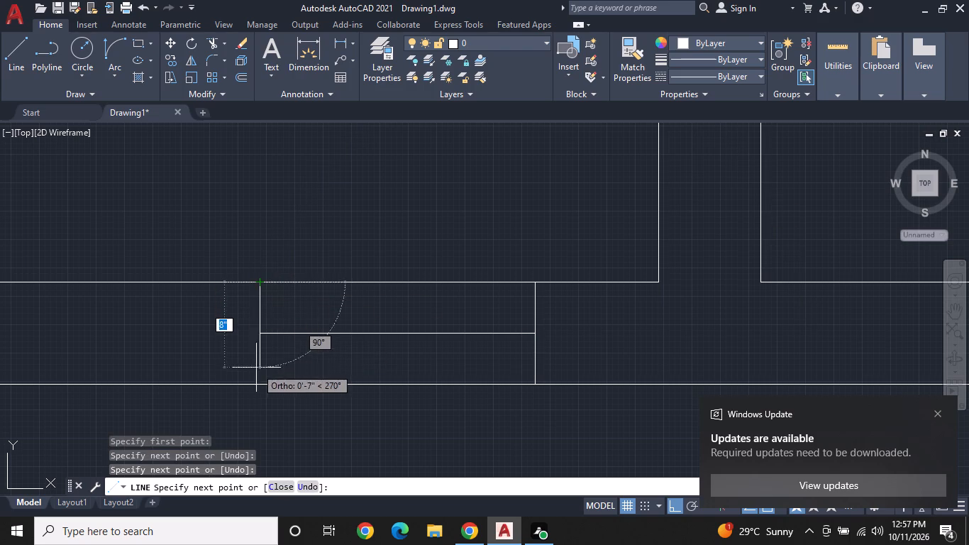
click(259, 387)
key(space)
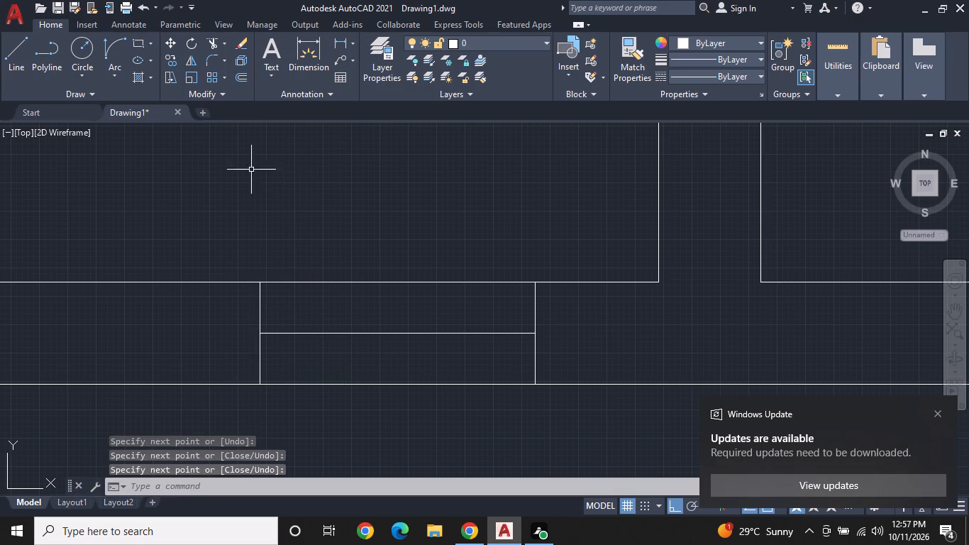
Offset the narrow room's window centre line by 1" above and below.
click(243, 79)
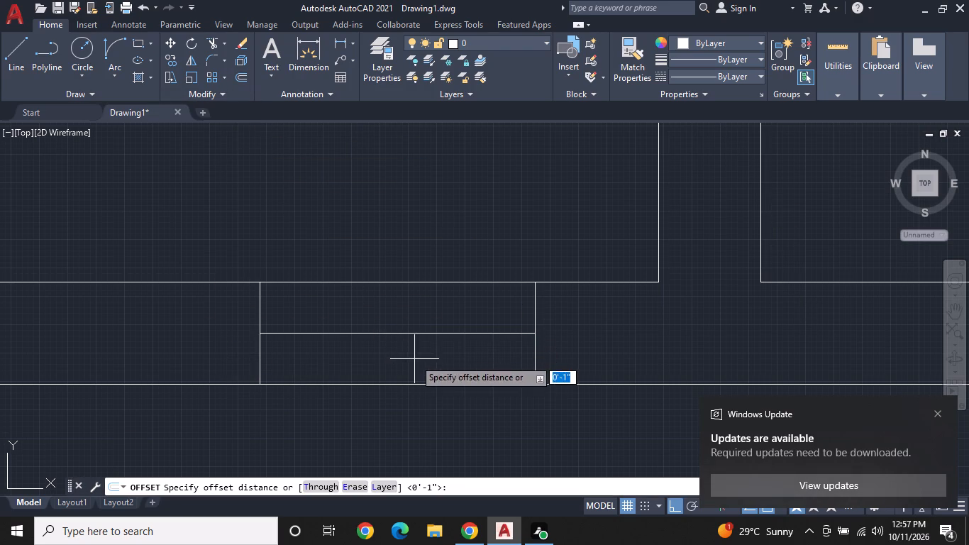
key(space)
click(422, 334)
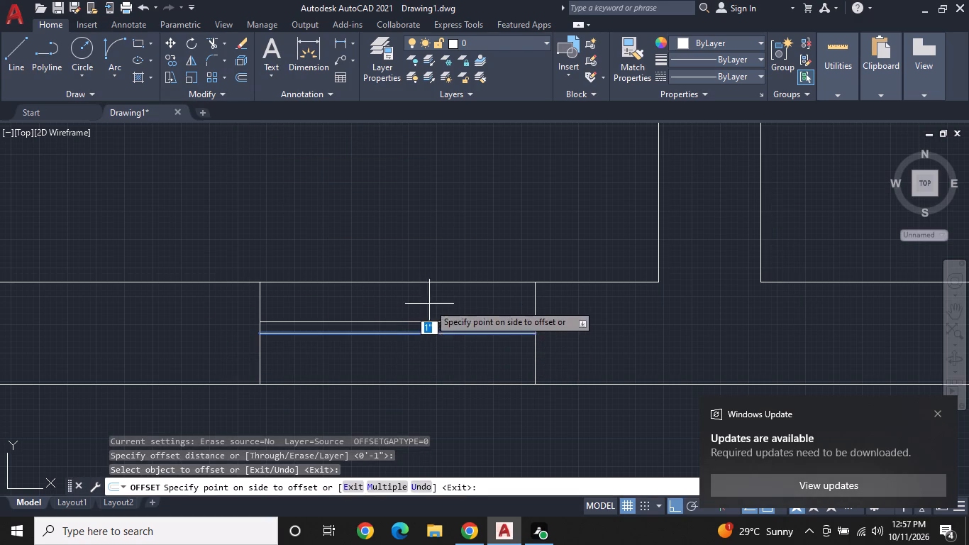
click(429, 304)
click(426, 333)
click(420, 360)
key(space)
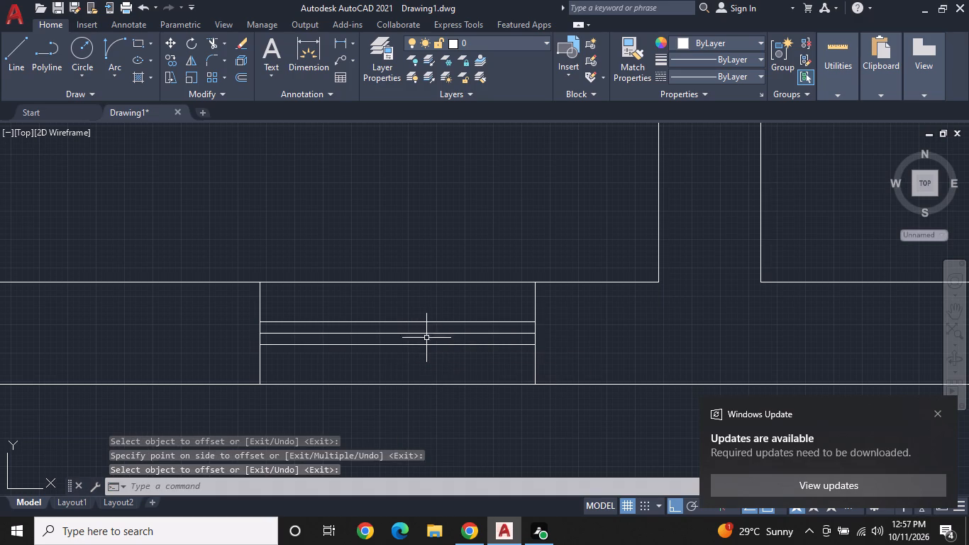
Erase the original centre line of the narrow room's window, leaving the two offset lines.
click(427, 334)
right_click(427, 334)
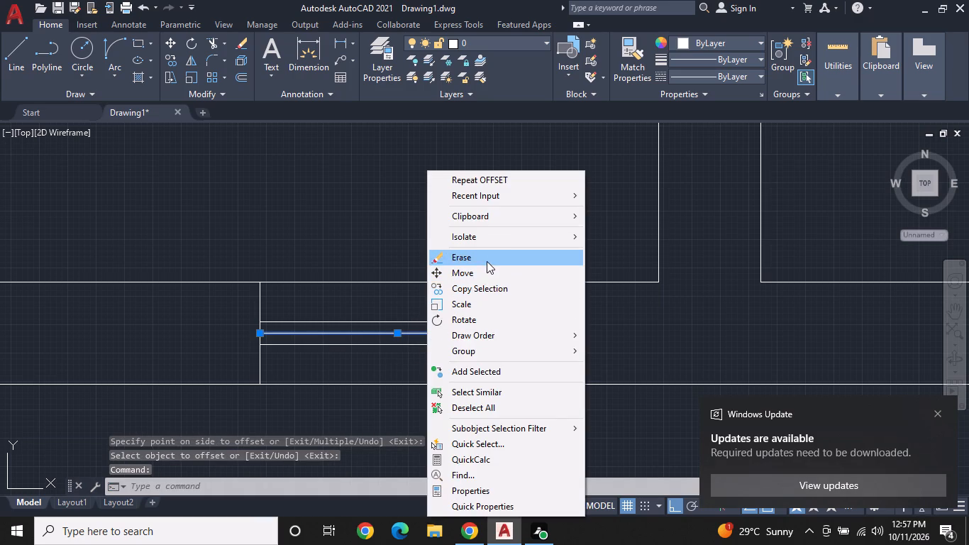
click(487, 261)
Draw a vertical line across the bottom outer wall of the large west corner room, near the wall shared with the narrow room.
scroll(475, 334, down, 3)
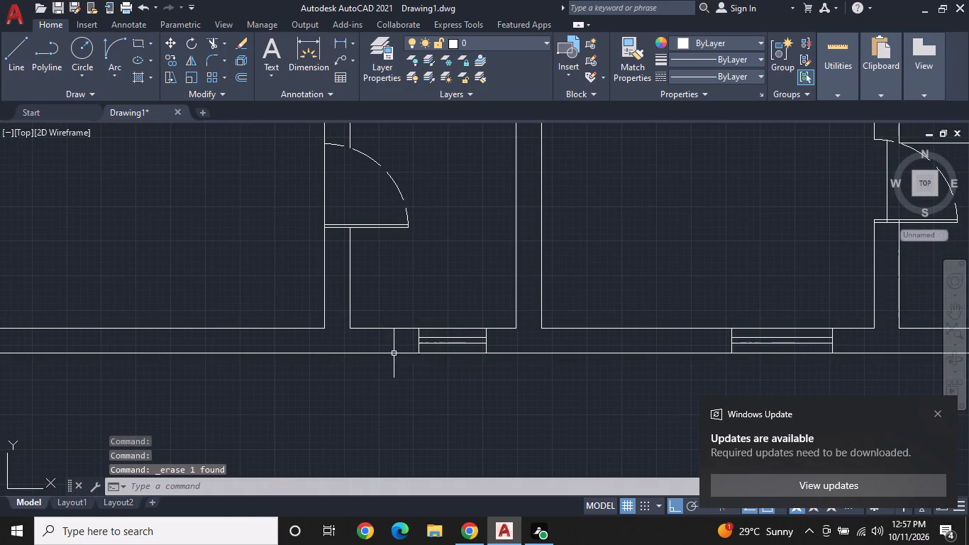
scroll(392, 353, down, 1)
middle_drag(353, 334, 465, 353)
scroll(353, 334, down, 1)
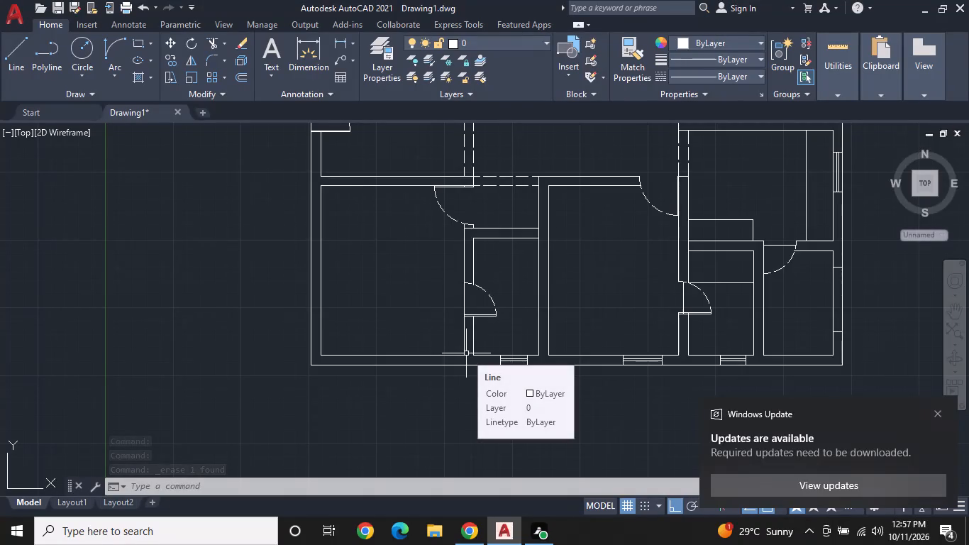
click(18, 49)
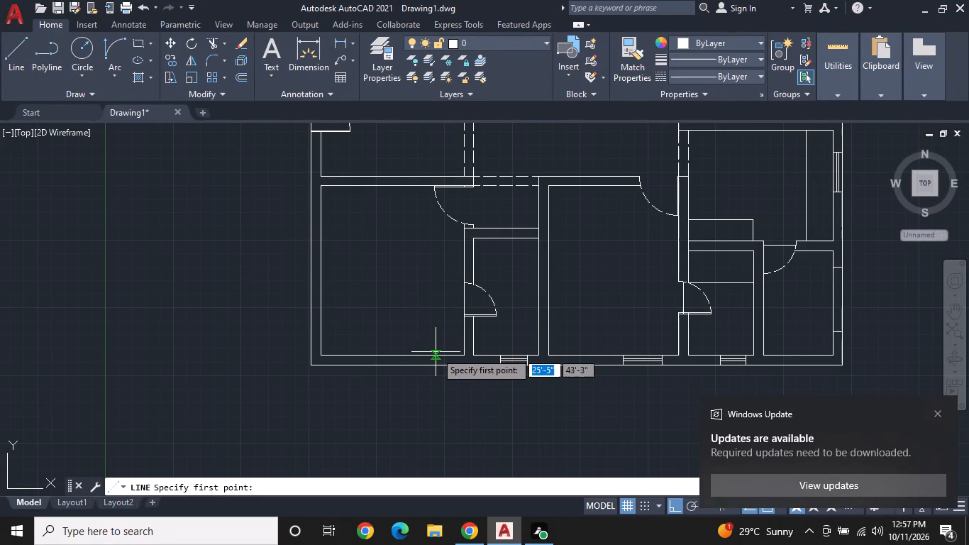
click(438, 355)
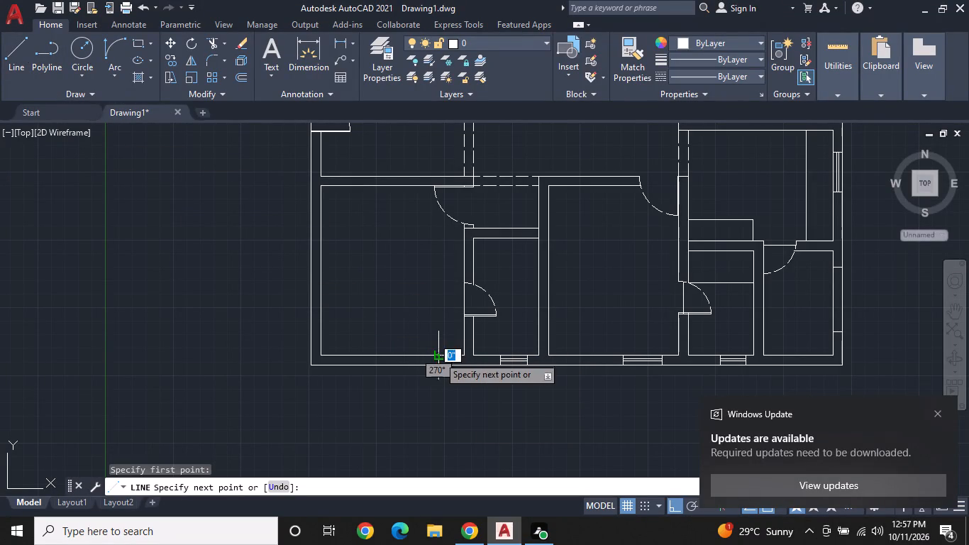
click(436, 367)
scroll(434, 364, up, 3)
key(space)
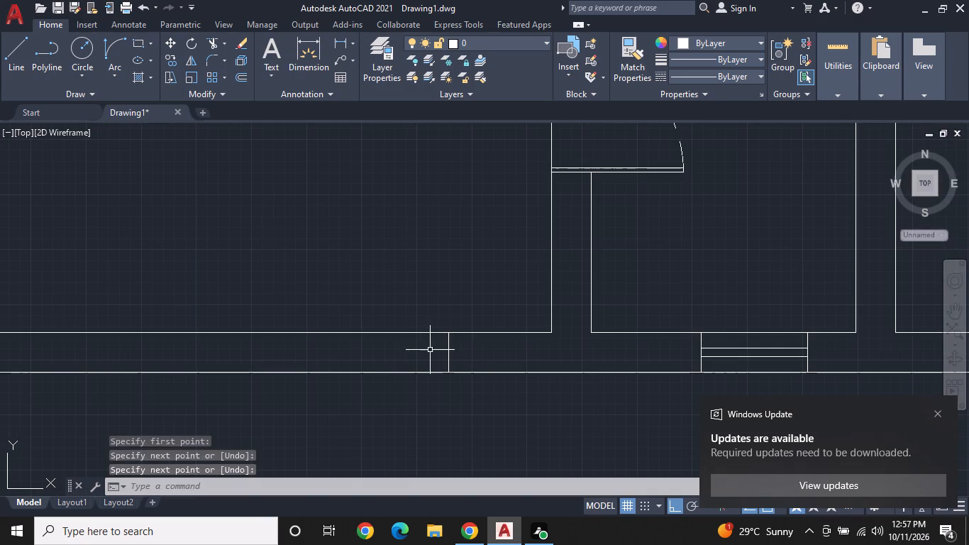
Draw a centre line about 3' long westward from the end line's midpoint, and close the window's other end across the wall.
key(space)
click(447, 353)
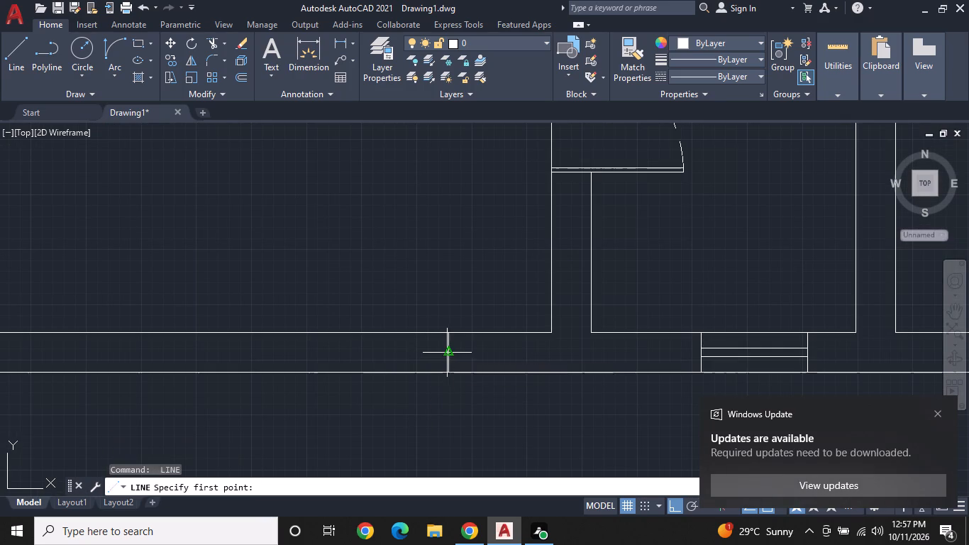
click(290, 348)
click(291, 333)
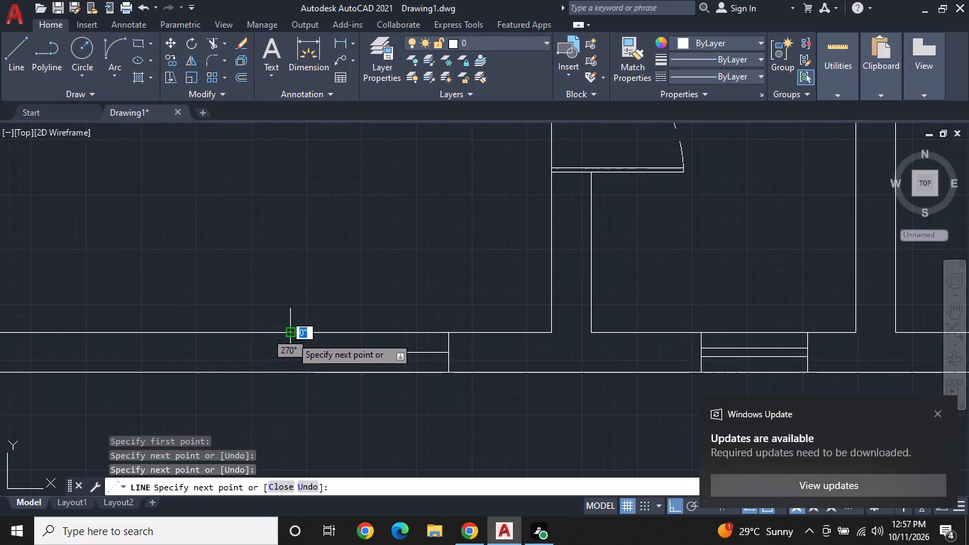
click(292, 372)
key(space)
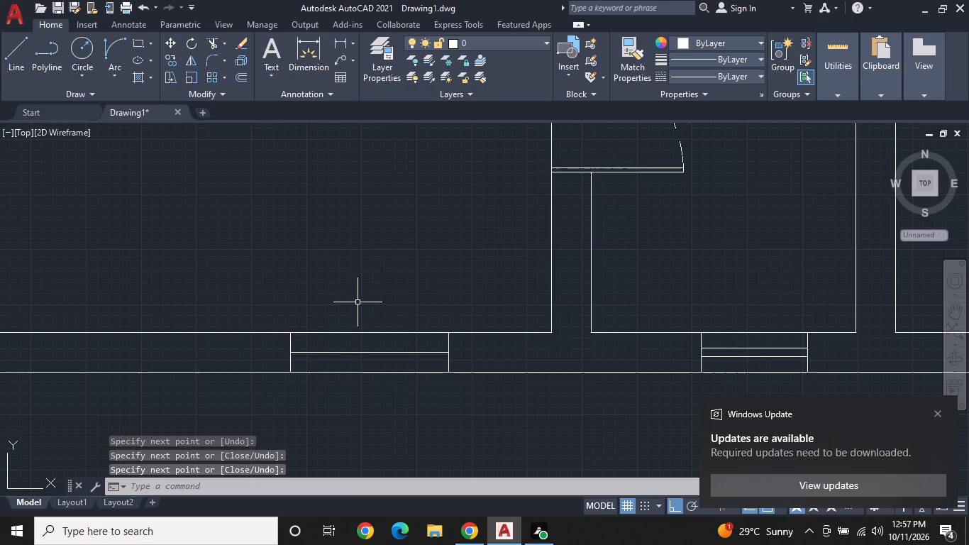
Offset the window centre line in the large west corner room's bottom wall by 1" above and below.
click(235, 75)
key(space)
click(380, 351)
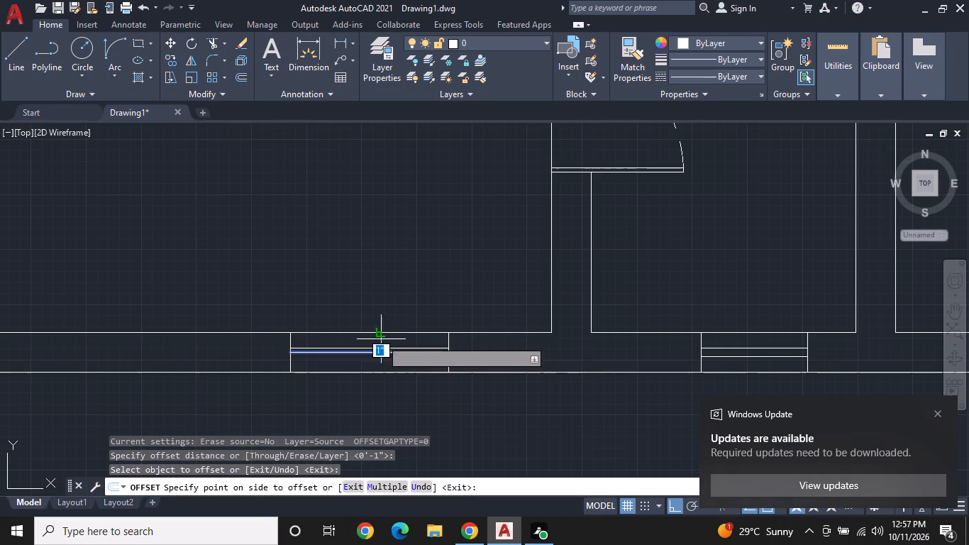
click(381, 339)
click(384, 355)
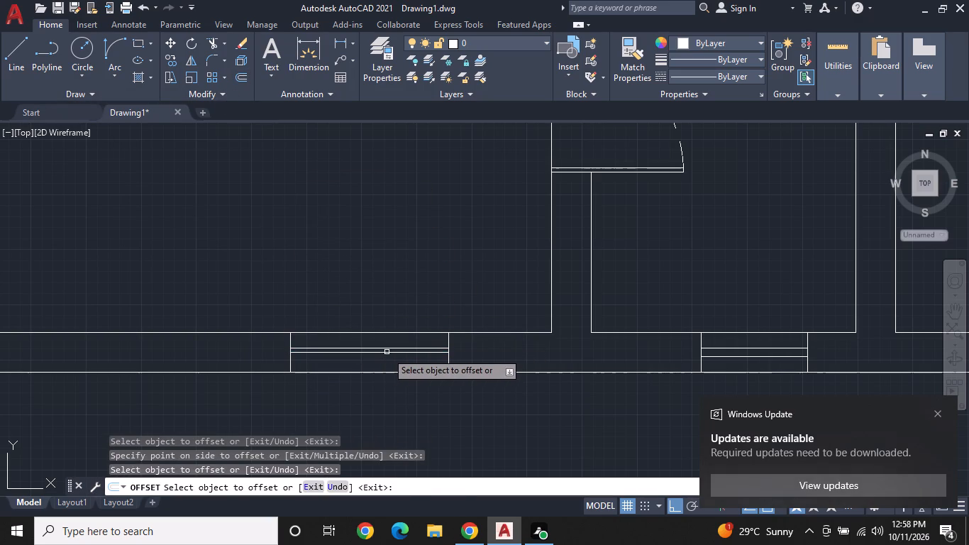
click(387, 352)
click(384, 364)
scroll(388, 351, up, 2)
key(space)
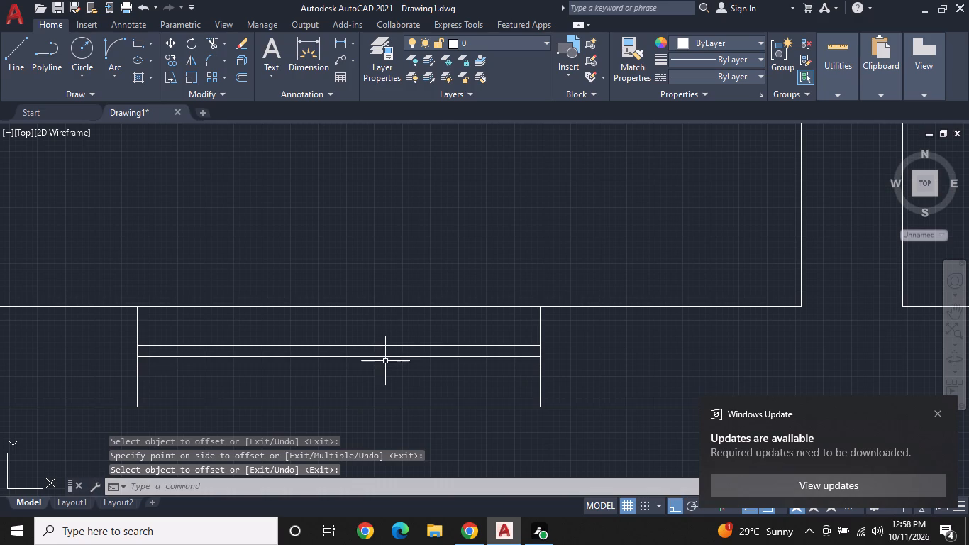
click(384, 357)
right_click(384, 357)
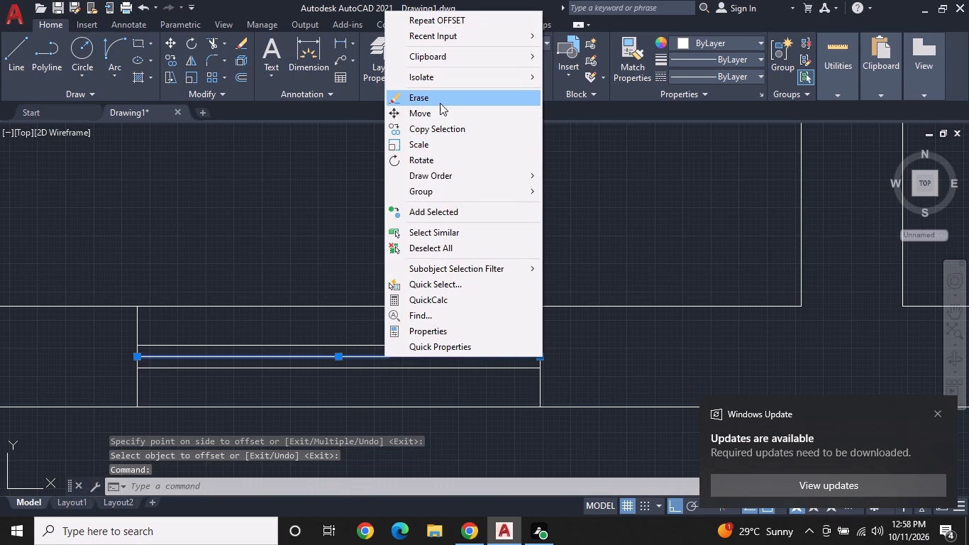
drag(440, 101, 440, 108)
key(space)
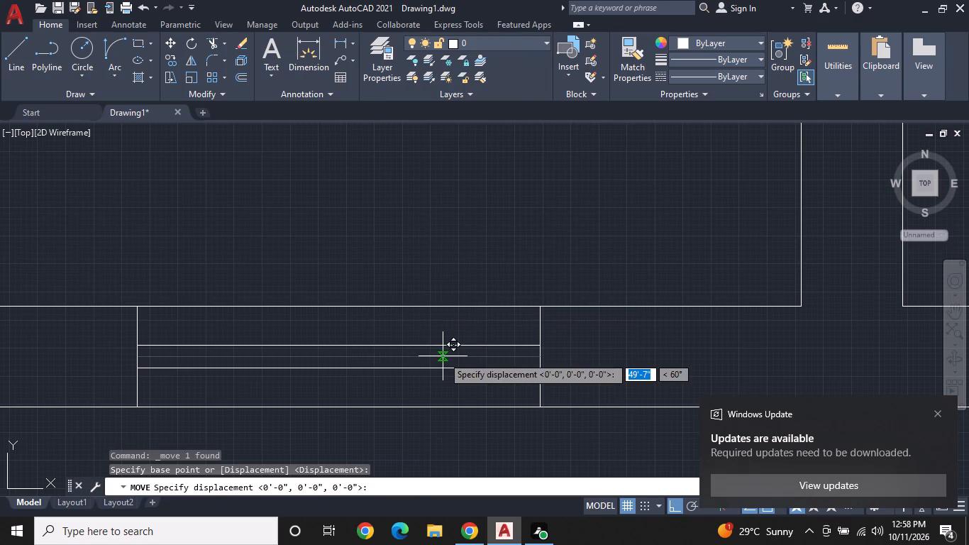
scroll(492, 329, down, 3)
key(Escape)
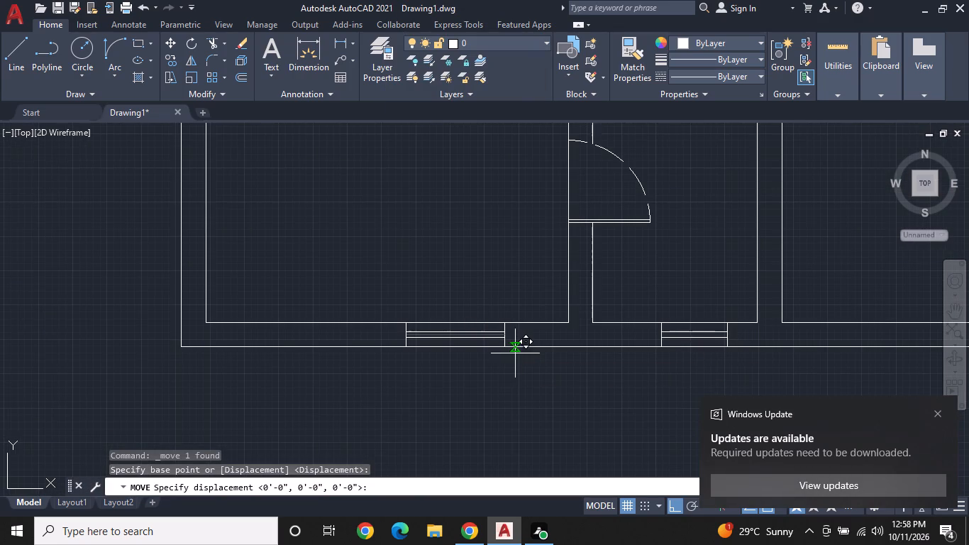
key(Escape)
Erase the original centre line of the west corner room's window, leaving the two offset lines.
scroll(516, 339, down, 2)
scroll(516, 339, up, 6)
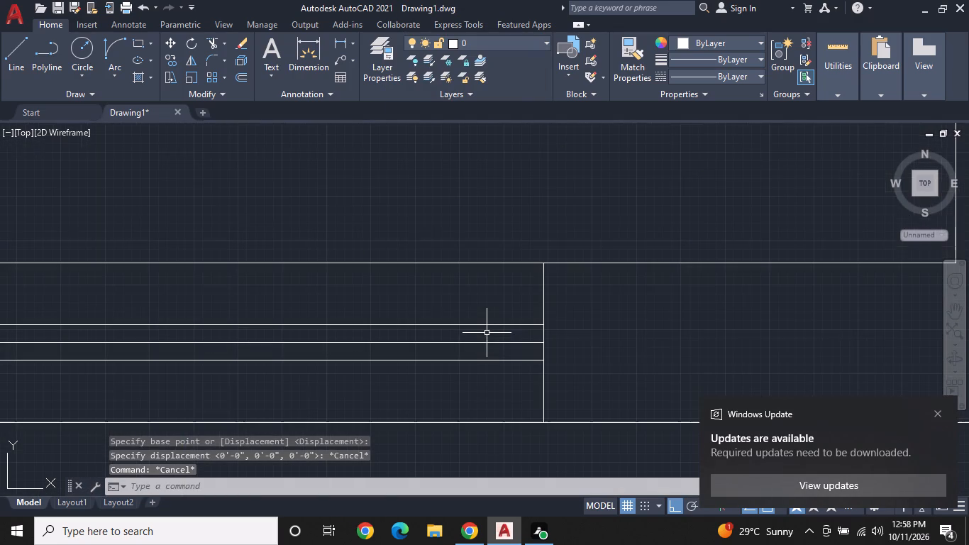
click(482, 344)
right_click(479, 343)
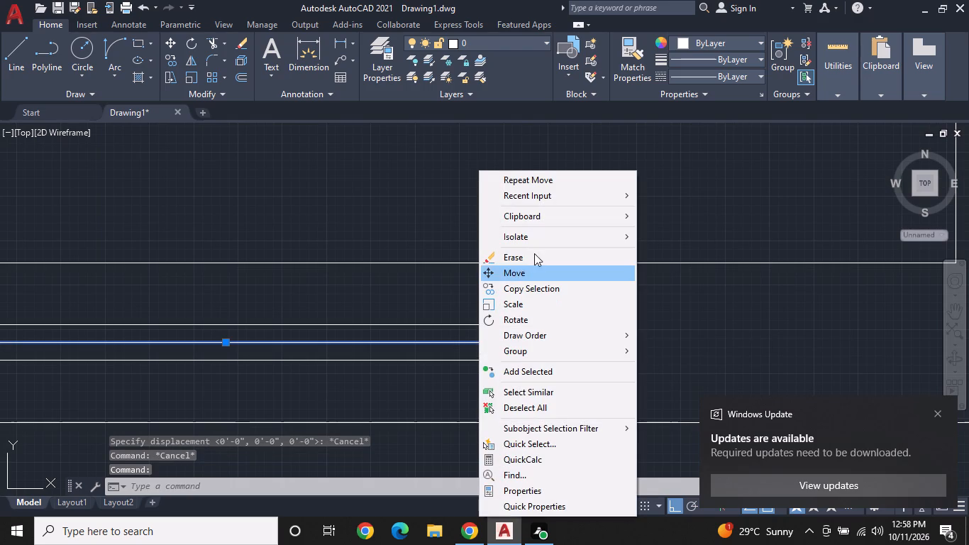
click(534, 259)
Draw a vertical line across the top outer wall of the northwest room, between its middle and east end.
scroll(393, 351, down, 4)
scroll(365, 294, down, 1)
middle_drag(365, 294, 441, 402)
scroll(416, 368, down, 2)
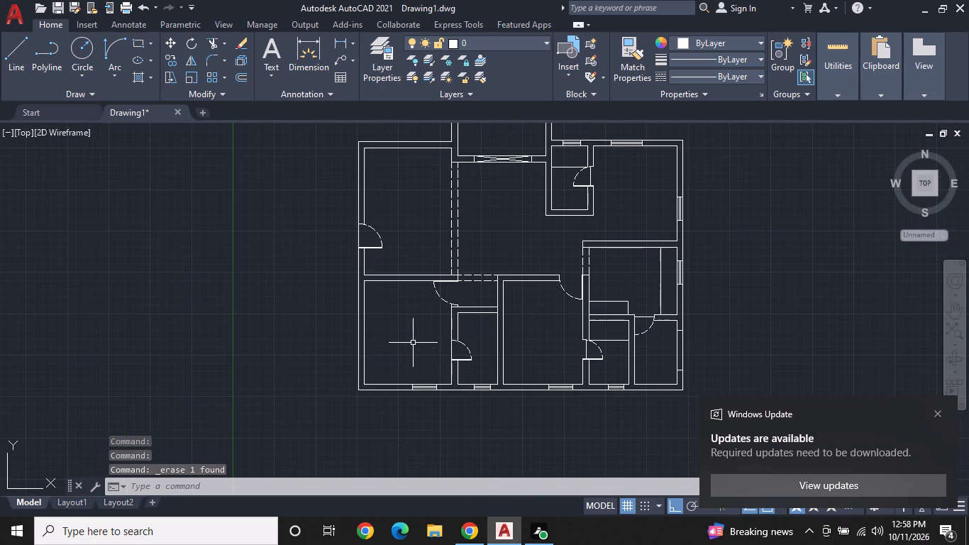
middle_drag(414, 339, 290, 391)
middle_click(289, 390)
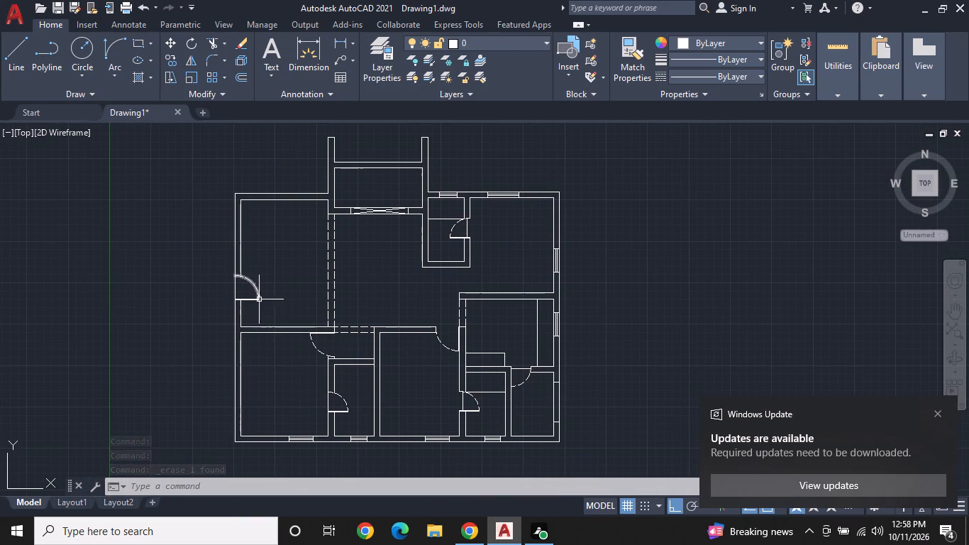
middle_drag(276, 320, 334, 423)
middle_click(334, 423)
scroll(339, 365, up, 3)
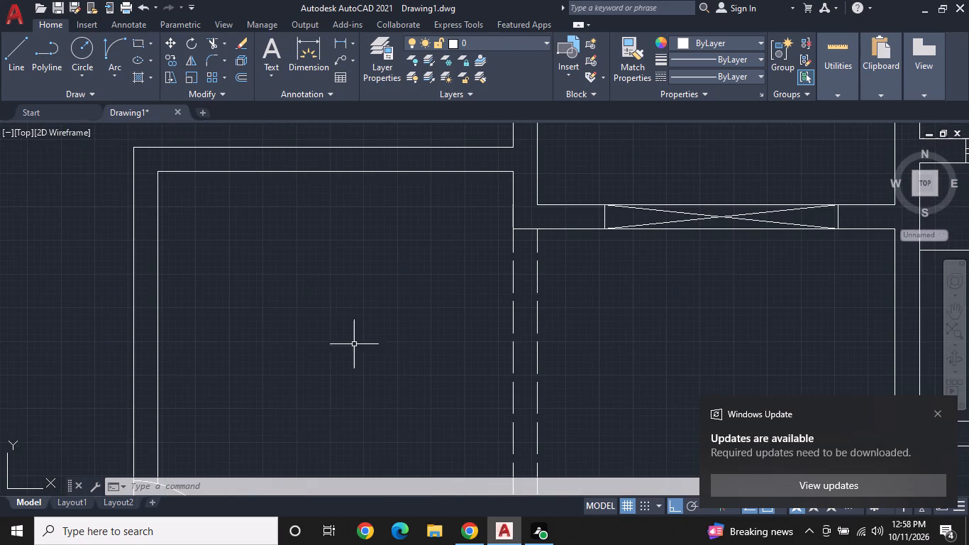
middle_drag(360, 402, 373, 455)
middle_drag(347, 294, 363, 362)
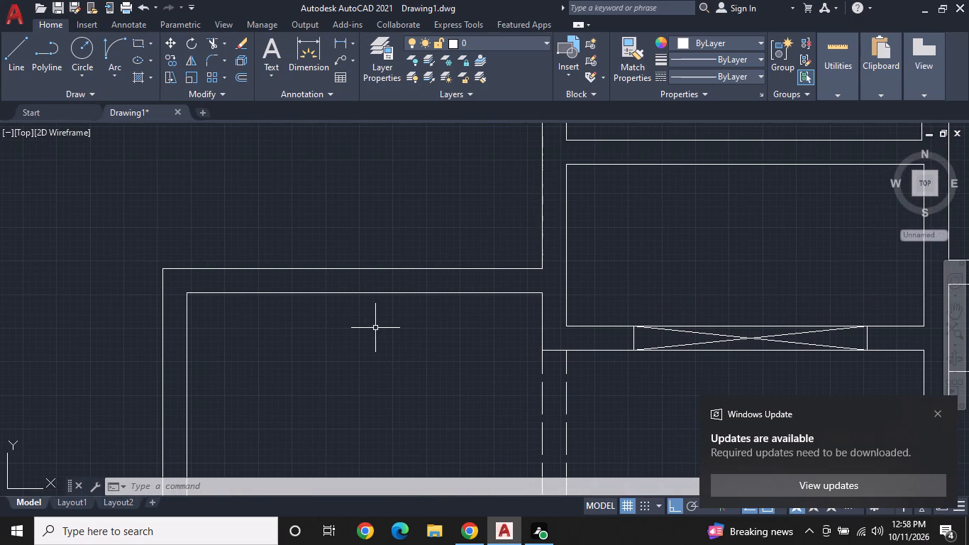
click(14, 50)
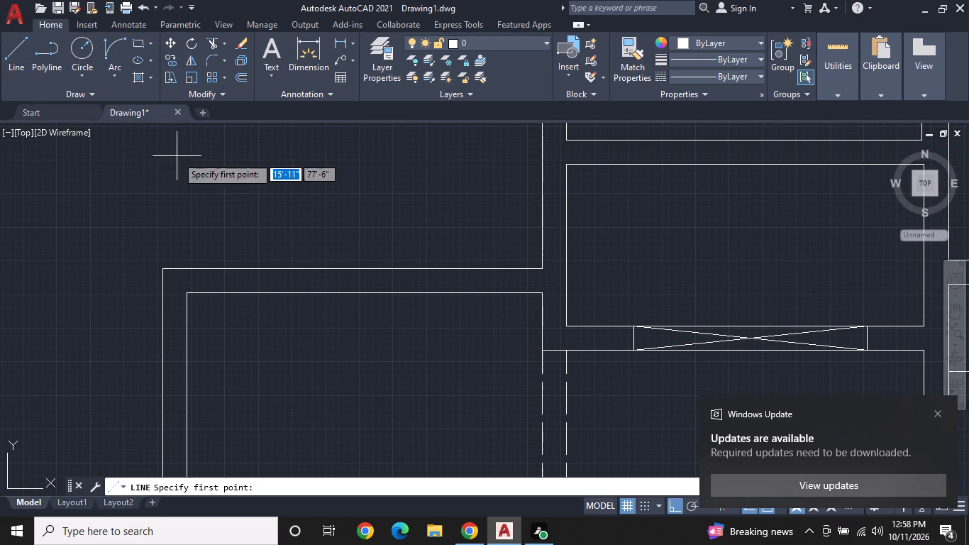
click(443, 299)
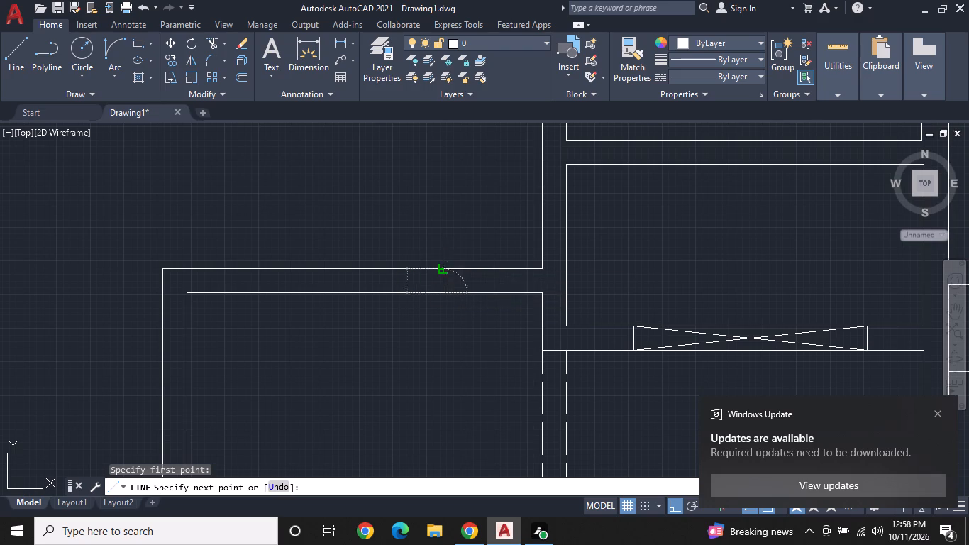
click(442, 268)
key(space)
Draw a centre line about 3' long westward from the end line's midpoint, and close the window's other end across the wall.
scroll(441, 277, up, 2)
key(space)
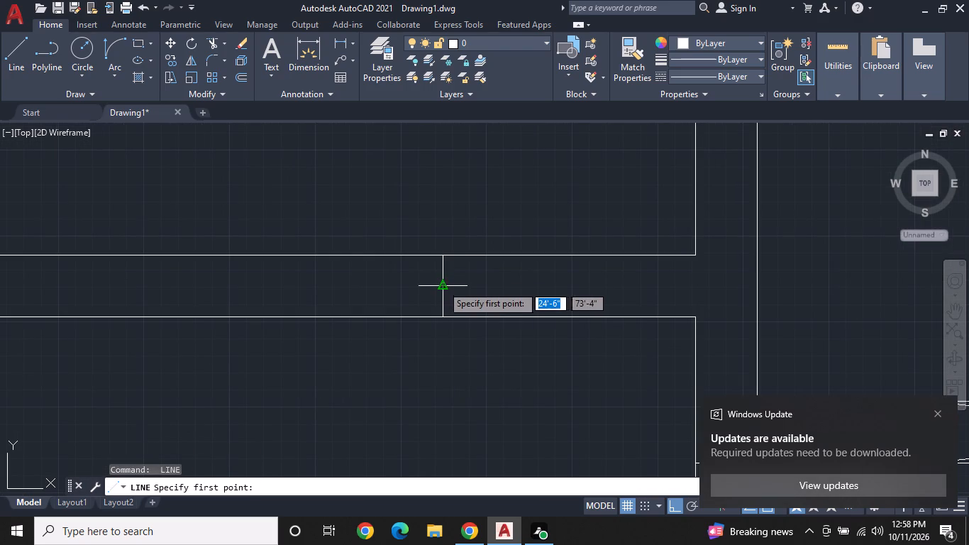
click(442, 285)
middle_drag(296, 297, 330, 297)
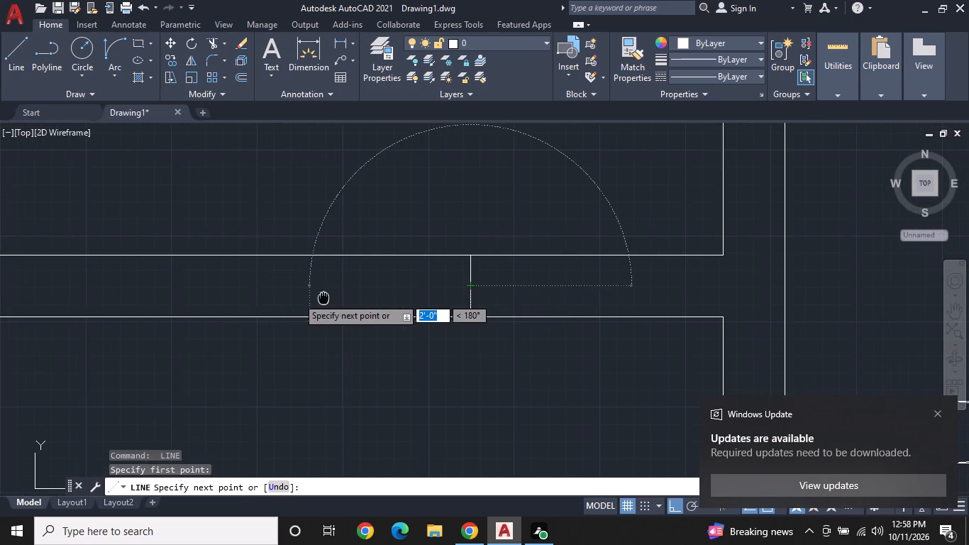
middle_drag(330, 297, 402, 308)
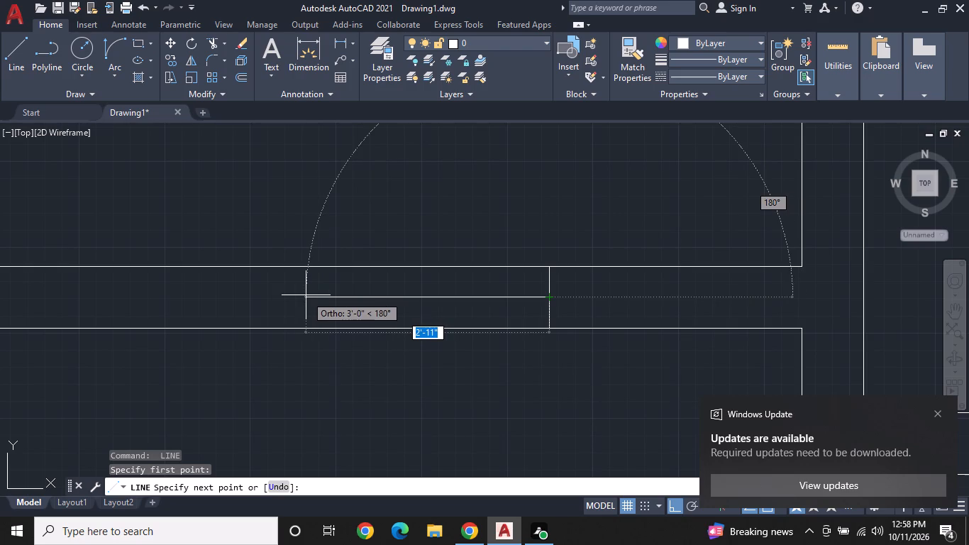
click(301, 293)
click(304, 270)
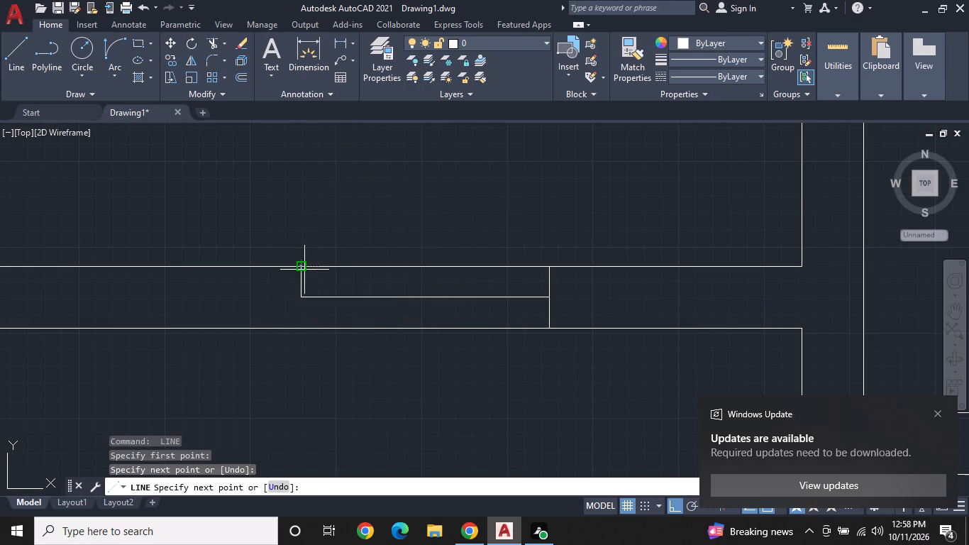
click(297, 325)
key(space)
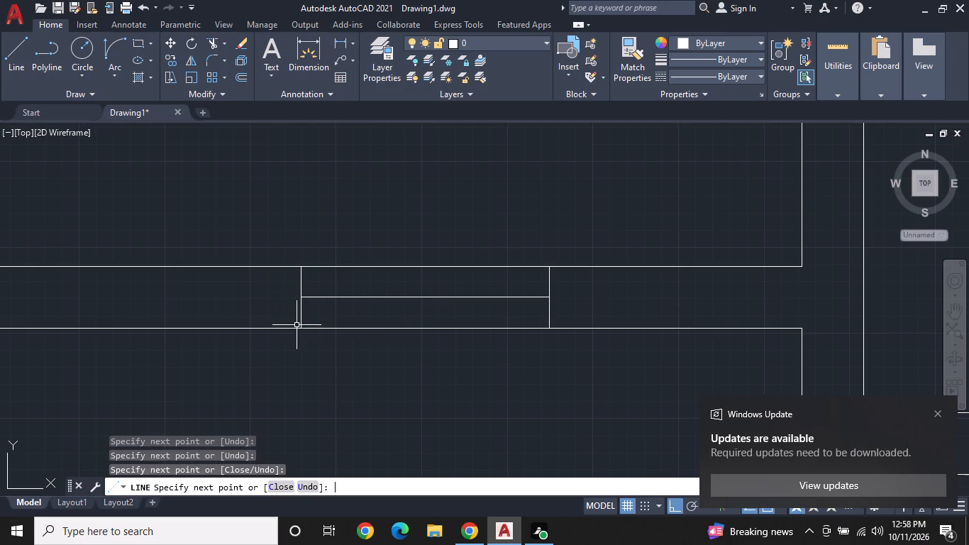
Offset the northwest room's window centre line by 1" below and above.
click(245, 76)
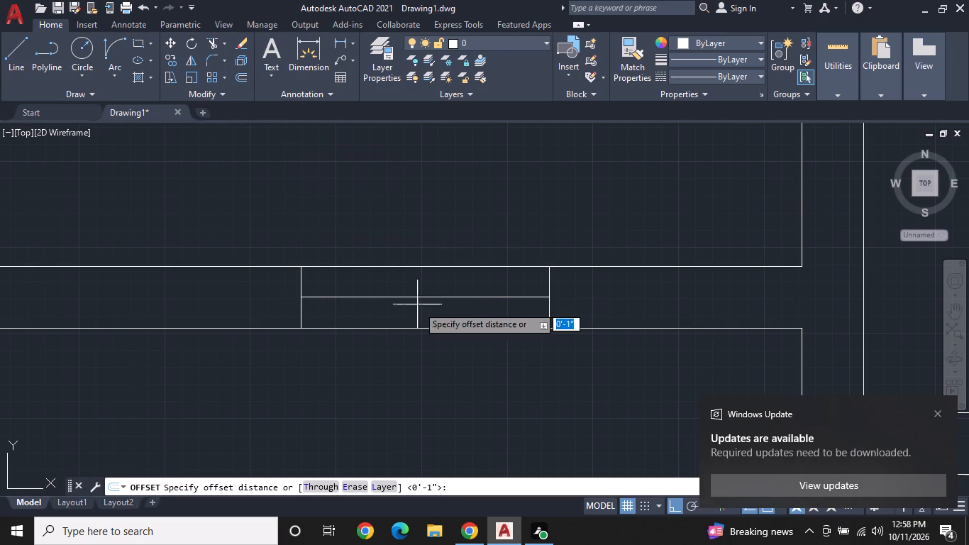
key(space)
click(421, 300)
click(424, 295)
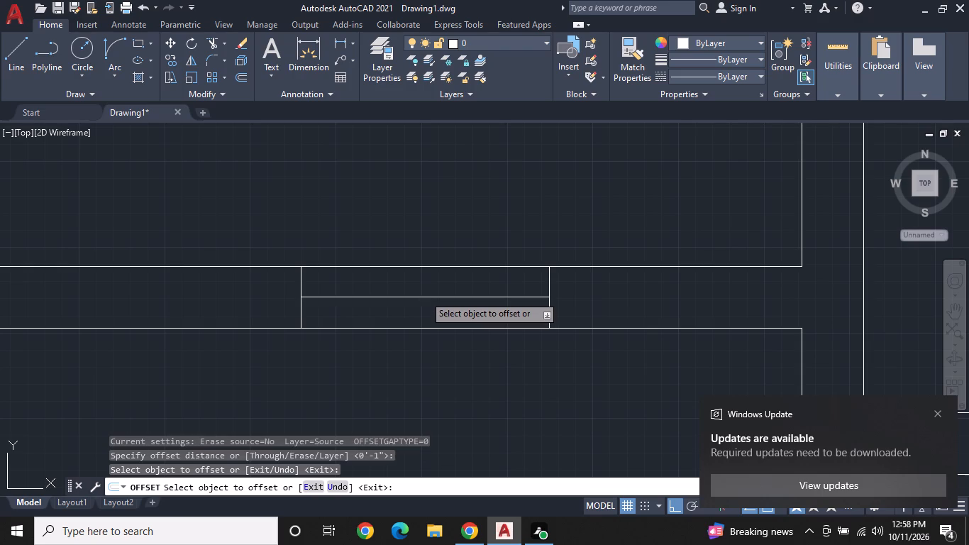
click(424, 298)
click(425, 311)
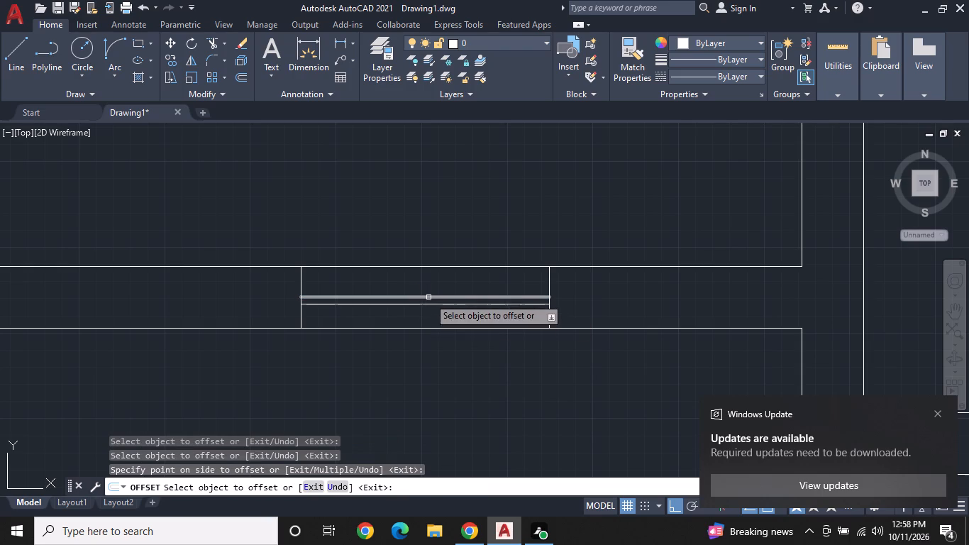
click(428, 297)
click(435, 268)
key(space)
Erase the original centre line of the northwest room's window, leaving the two offset lines.
click(431, 297)
right_click(431, 297)
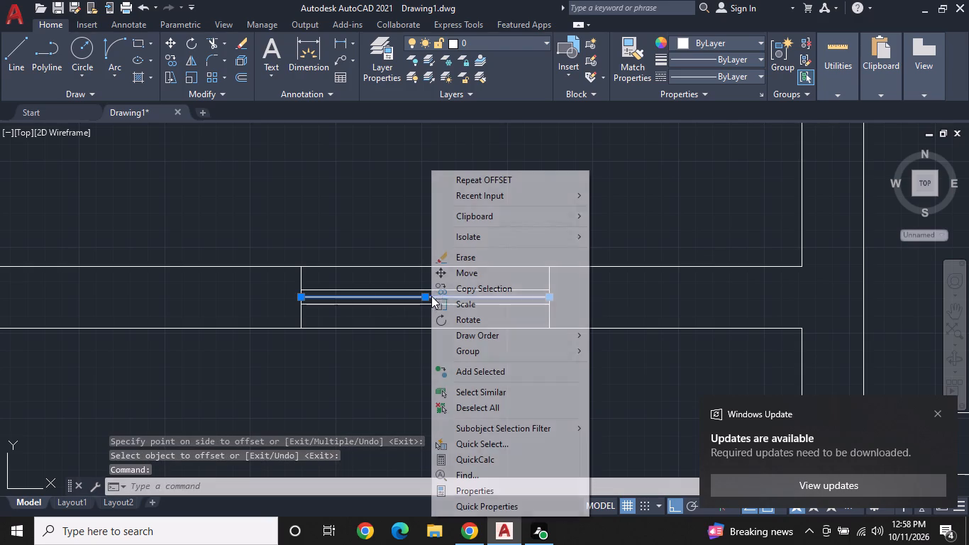
click(489, 258)
Examine the whole floor plan, checking the windows, doors and openings in each room.
scroll(450, 324, down, 2)
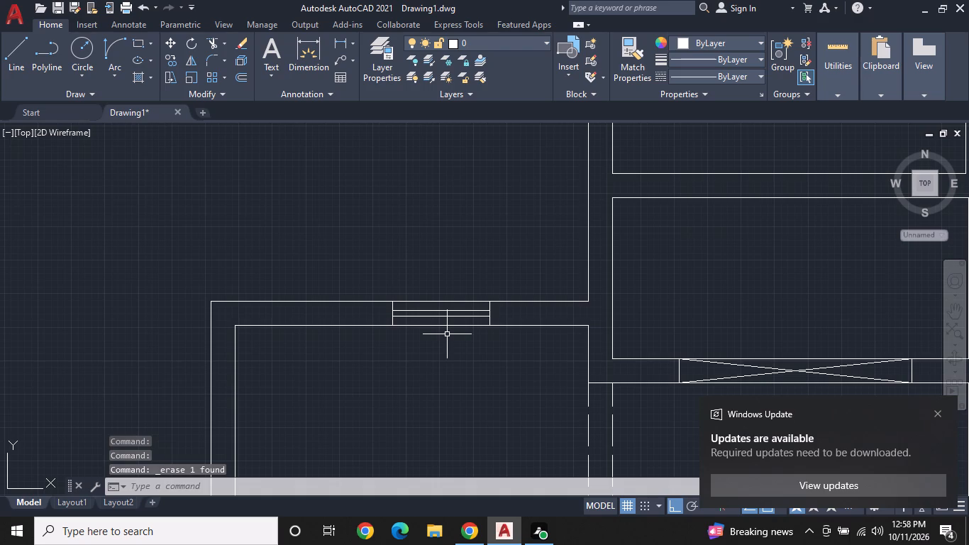
scroll(447, 334, up, 1)
scroll(447, 334, down, 2)
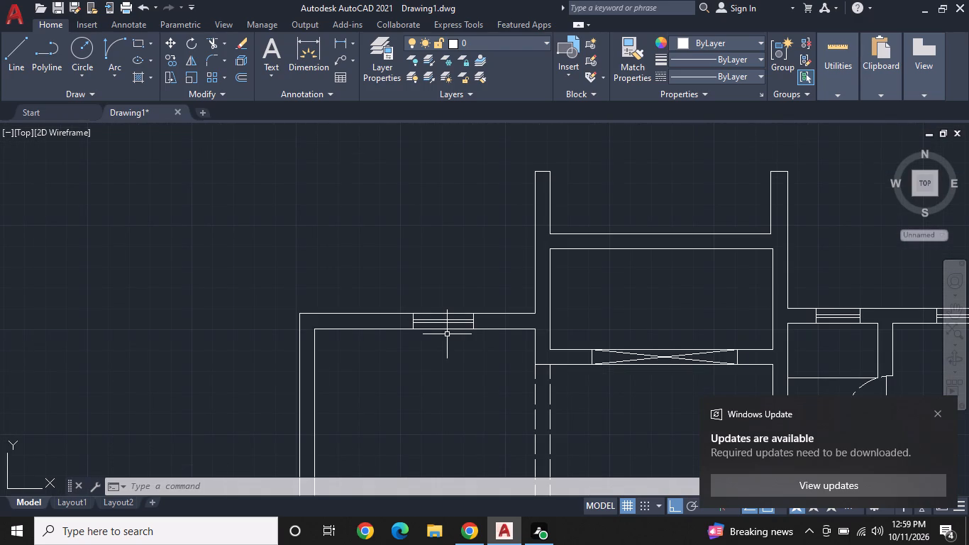
scroll(441, 351, down, 1)
middle_drag(445, 366, 212, 287)
middle_drag(262, 343, 289, 295)
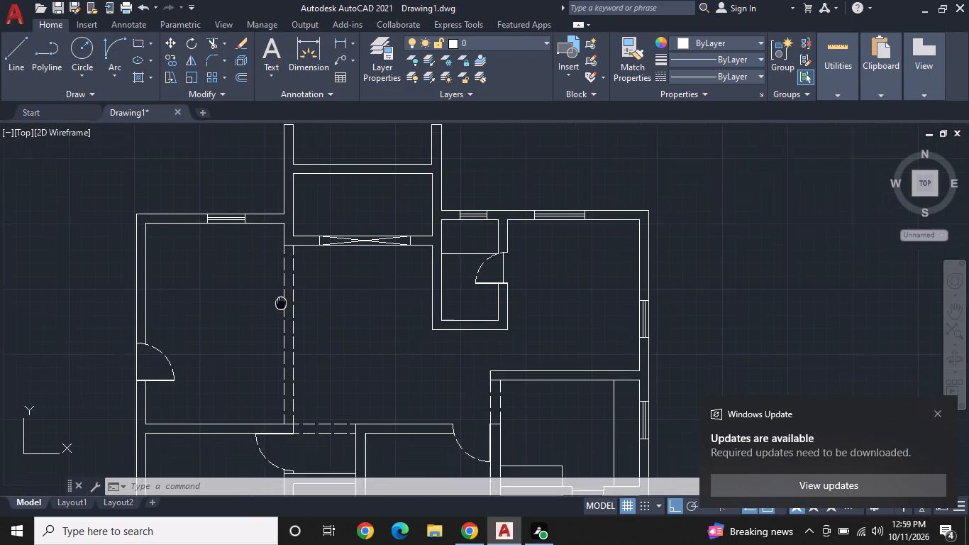
middle_drag(289, 295, 301, 290)
middle_drag(317, 287, 353, 283)
middle_drag(303, 307, 323, 284)
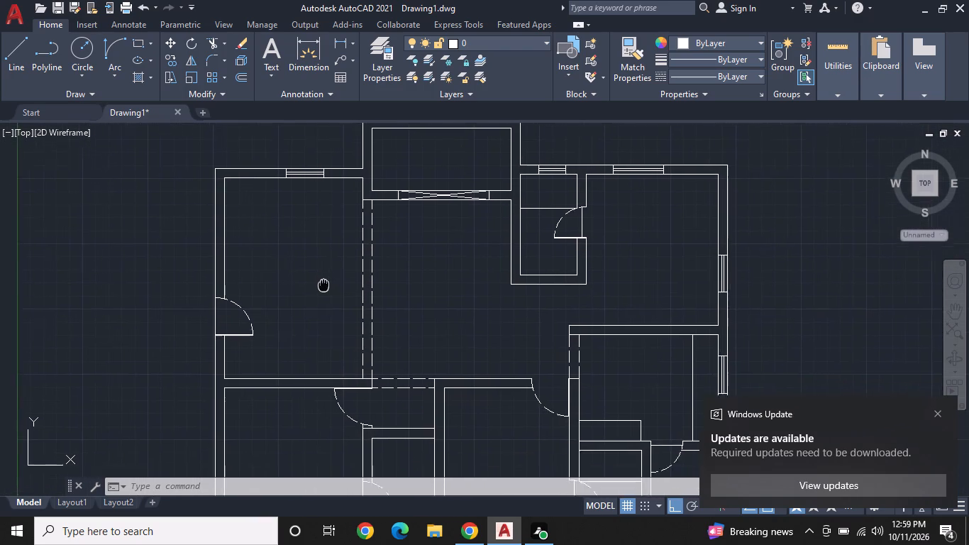
middle_drag(323, 284, 419, 275)
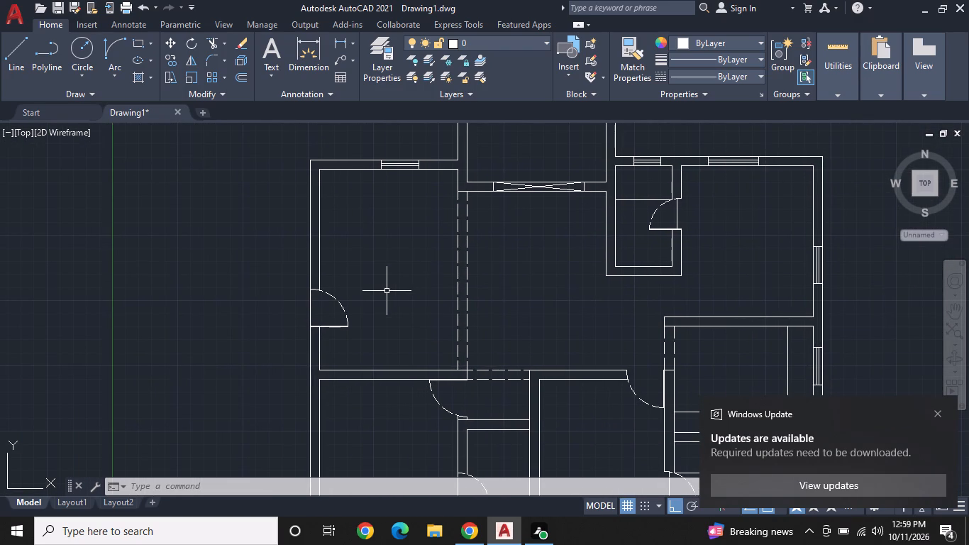
scroll(384, 291, down, 2)
scroll(458, 356, up, 1)
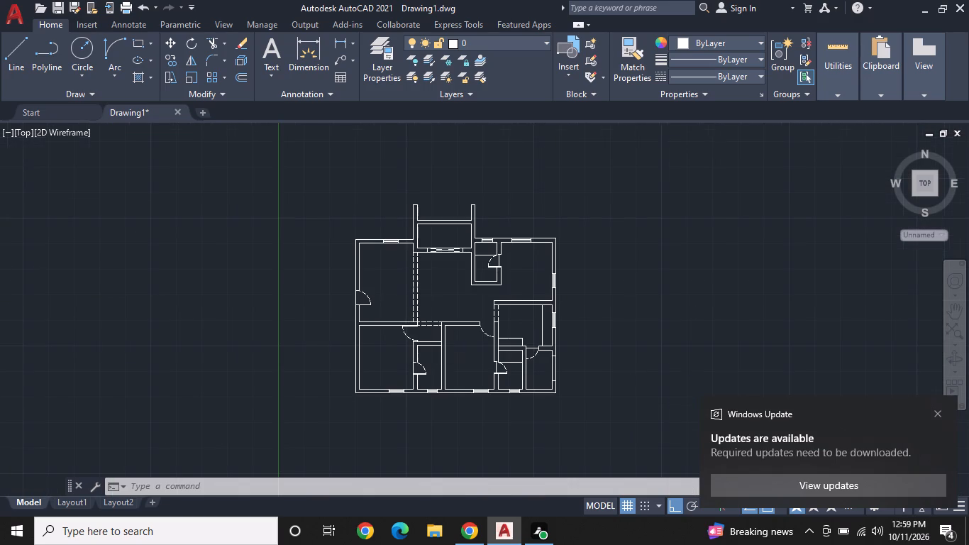
scroll(458, 356, up, 1)
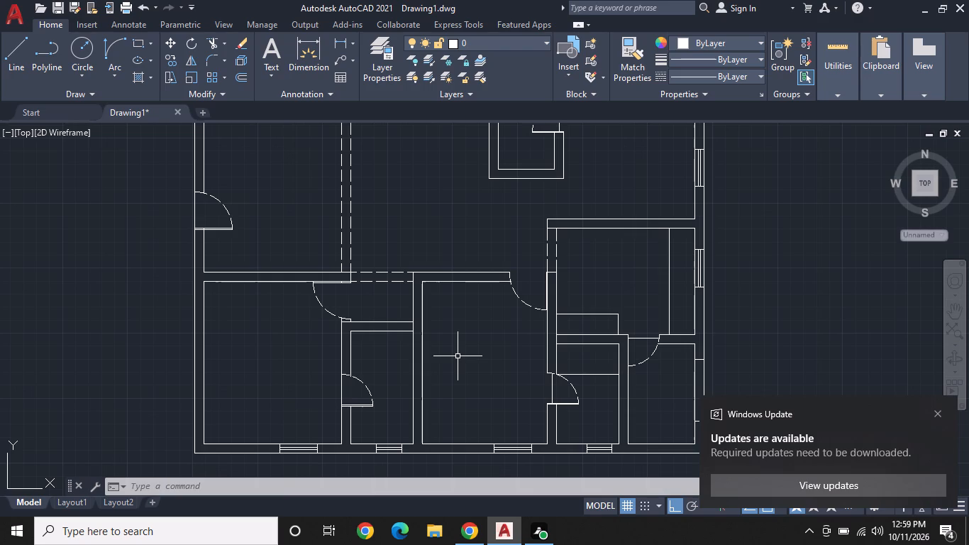
middle_drag(417, 298, 416, 347)
middle_drag(354, 240, 355, 325)
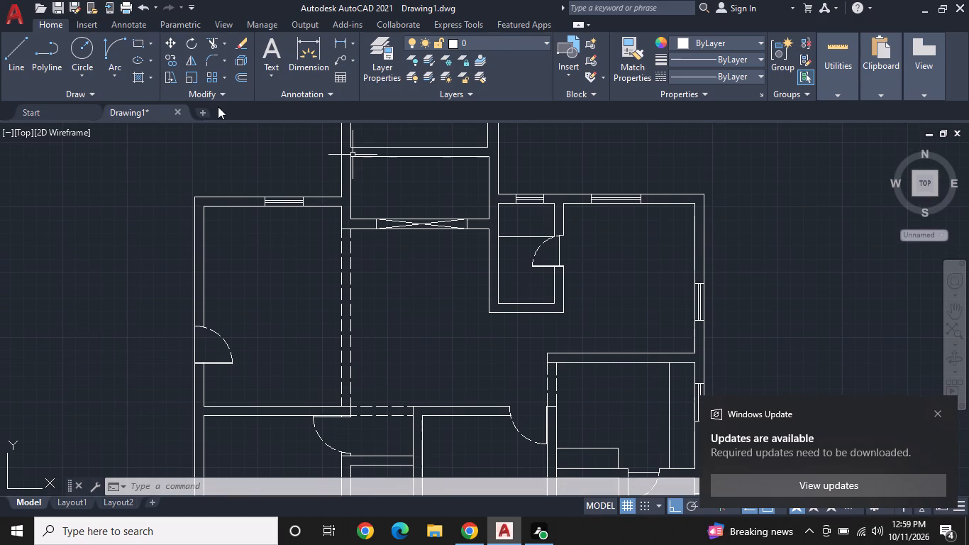
Open the House Designer block library for inserting blocks into the floor plan.
click(79, 25)
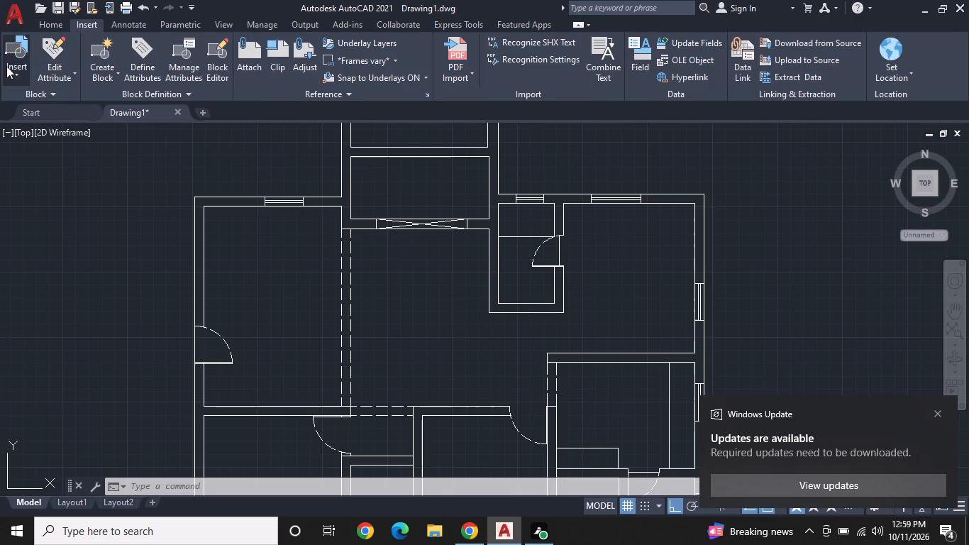
click(5, 66)
click(43, 160)
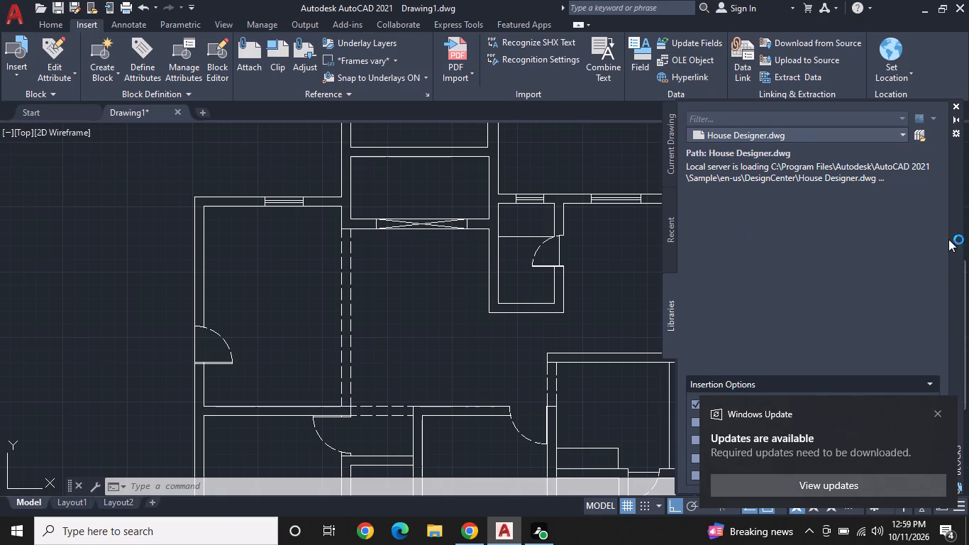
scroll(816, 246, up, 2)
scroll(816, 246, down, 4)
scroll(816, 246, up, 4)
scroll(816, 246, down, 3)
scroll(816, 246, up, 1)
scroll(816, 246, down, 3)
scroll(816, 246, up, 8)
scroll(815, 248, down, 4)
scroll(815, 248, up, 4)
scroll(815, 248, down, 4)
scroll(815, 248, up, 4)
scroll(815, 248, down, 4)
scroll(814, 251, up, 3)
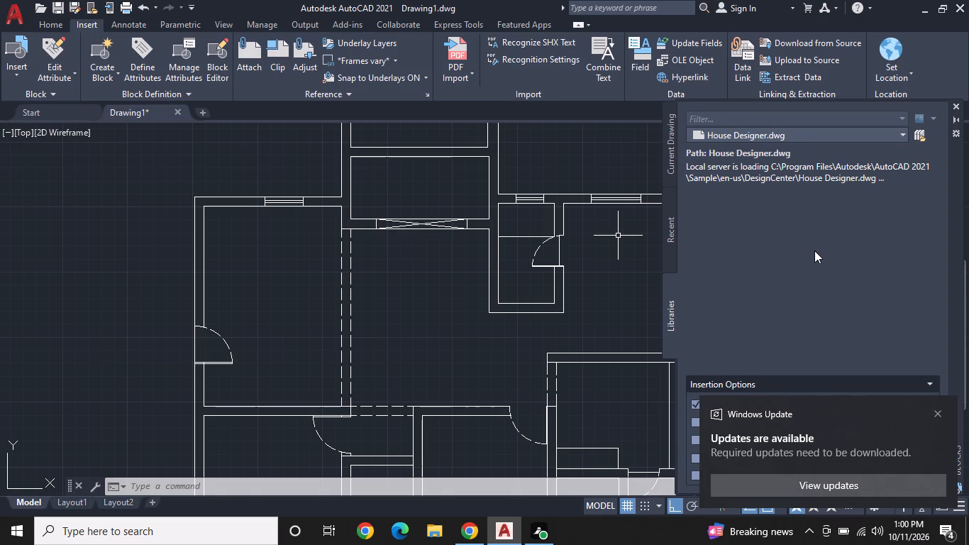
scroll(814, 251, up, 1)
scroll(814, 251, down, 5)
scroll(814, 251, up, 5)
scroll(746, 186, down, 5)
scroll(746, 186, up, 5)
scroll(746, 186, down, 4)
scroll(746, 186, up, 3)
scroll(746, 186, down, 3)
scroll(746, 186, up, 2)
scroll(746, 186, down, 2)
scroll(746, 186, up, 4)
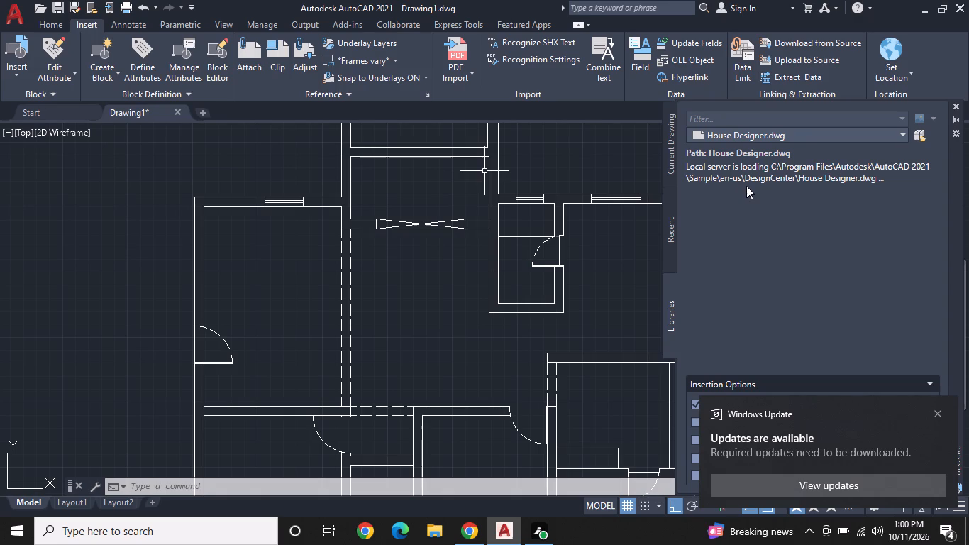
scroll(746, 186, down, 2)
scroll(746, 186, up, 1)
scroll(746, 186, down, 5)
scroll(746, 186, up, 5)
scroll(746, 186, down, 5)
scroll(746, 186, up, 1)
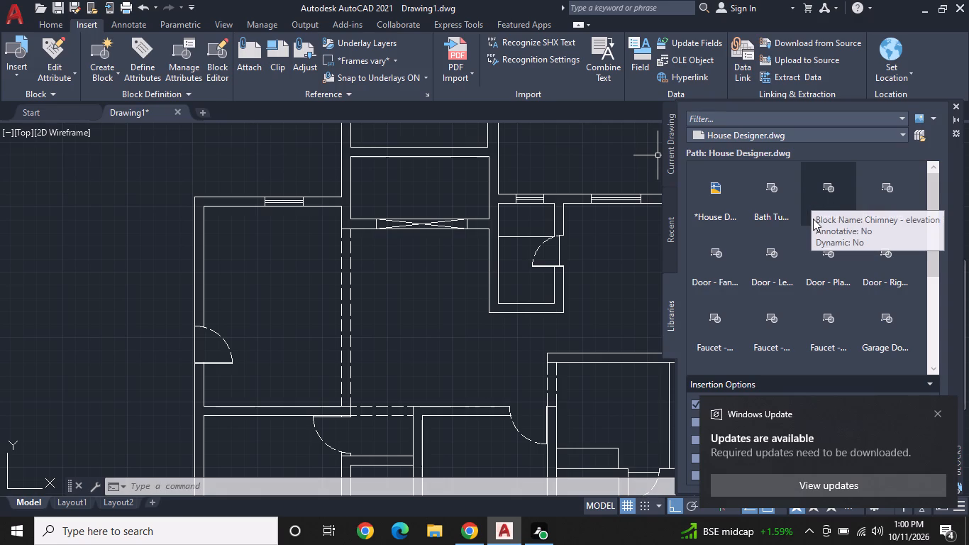
Look through the House Designer library blocks for bathroom fixtures suited to the plan.
scroll(816, 224, down, 4)
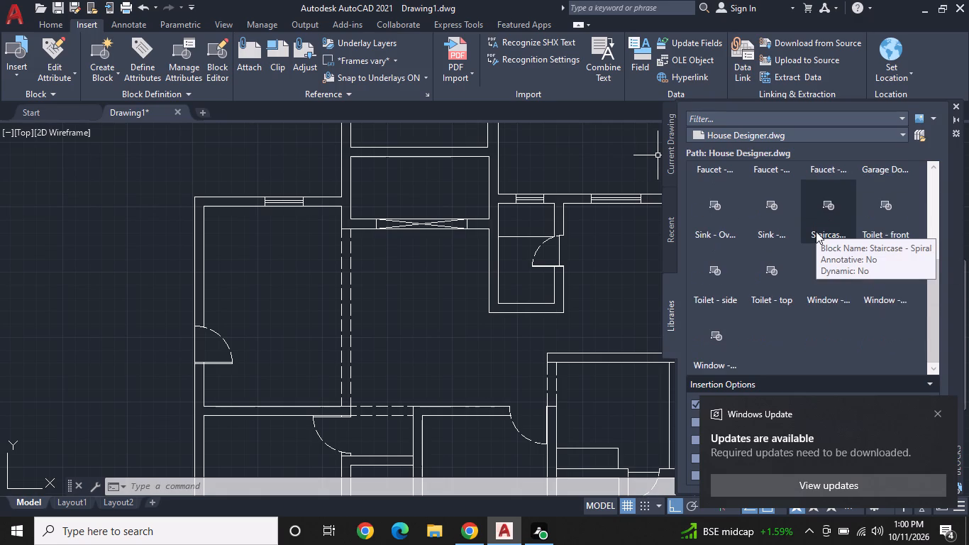
scroll(816, 231, down, 5)
scroll(816, 231, up, 7)
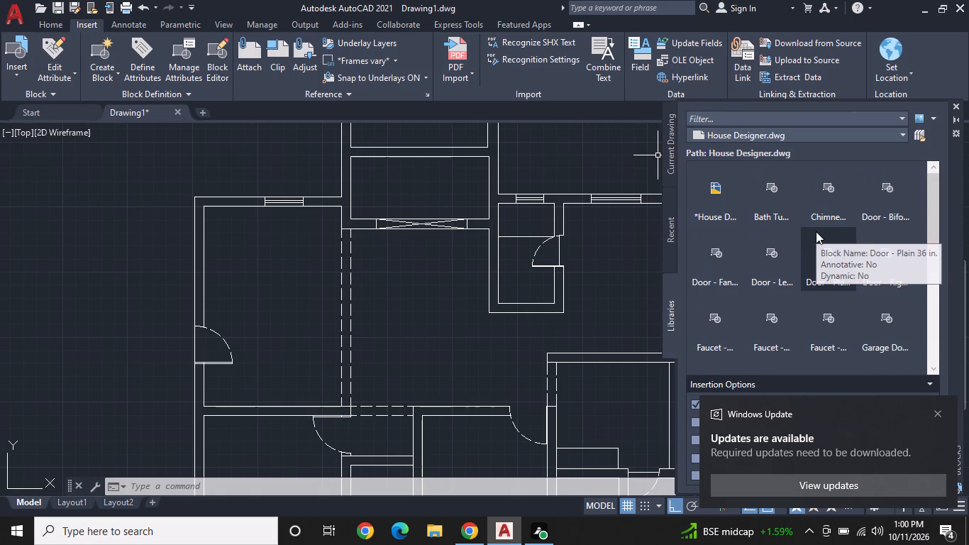
scroll(816, 231, up, 1)
scroll(816, 231, down, 4)
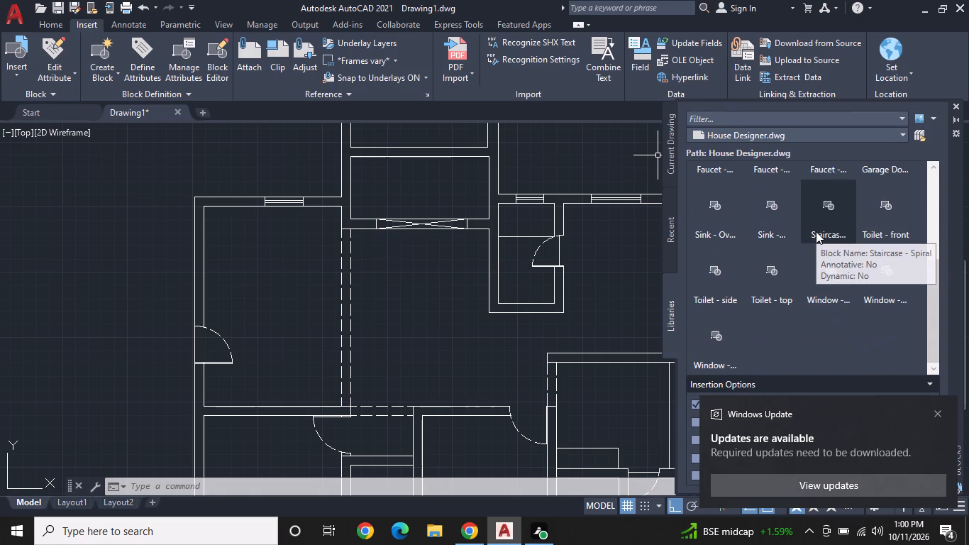
scroll(816, 231, down, 4)
scroll(816, 231, up, 1)
scroll(816, 231, down, 2)
scroll(816, 231, up, 1)
scroll(816, 231, down, 1)
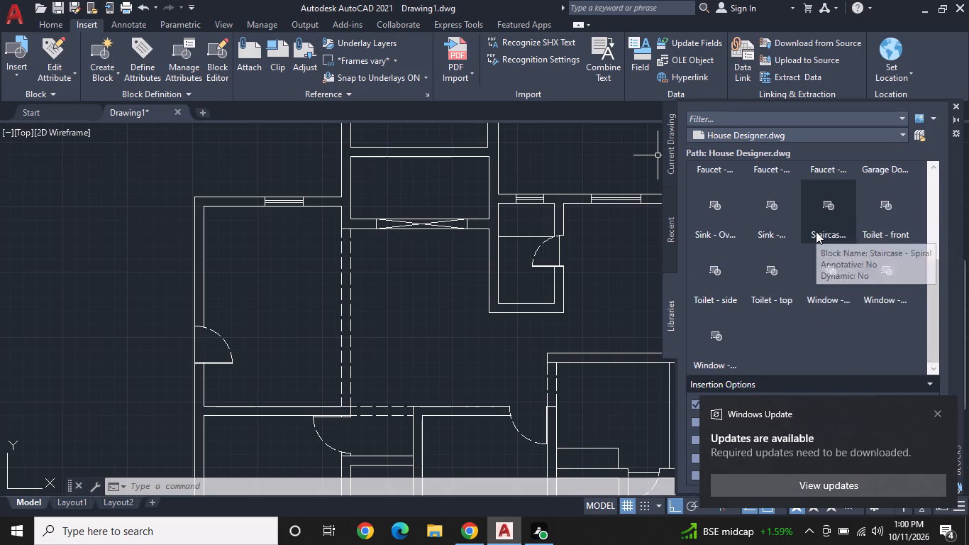
scroll(816, 231, up, 11)
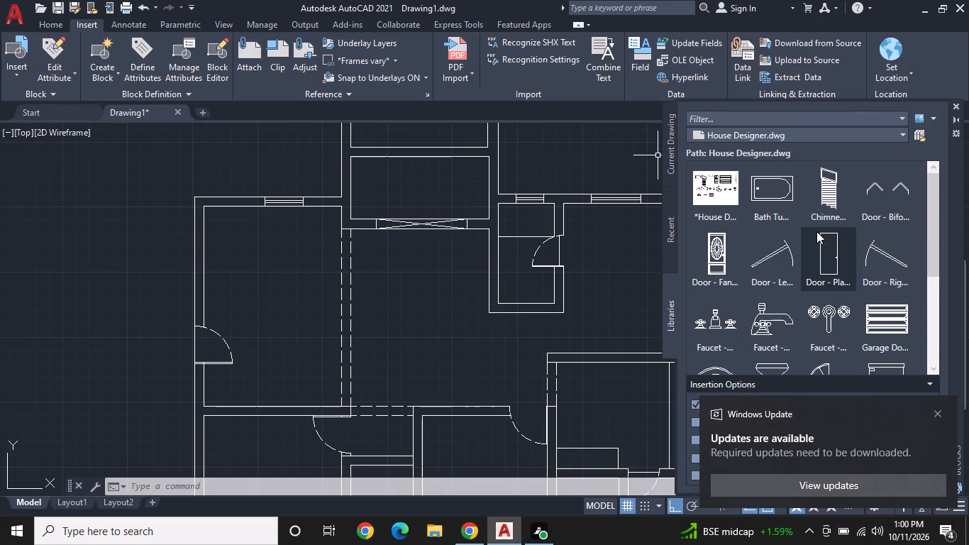
scroll(802, 235, down, 4)
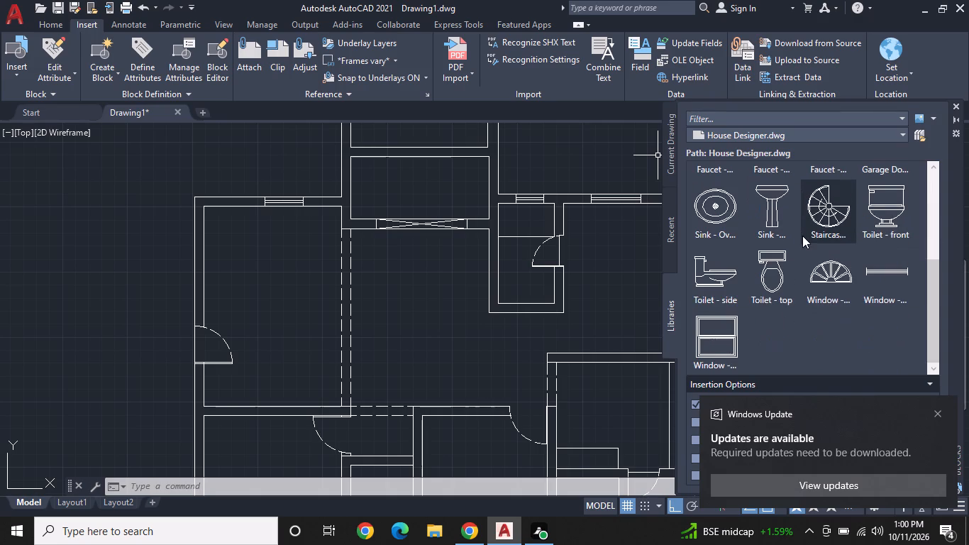
Insert a Toilet - top block in the small bathroom beside the southwest room, just inside its south window.
scroll(733, 245, down, 1)
scroll(570, 378, down, 1)
middle_drag(570, 378, 567, 371)
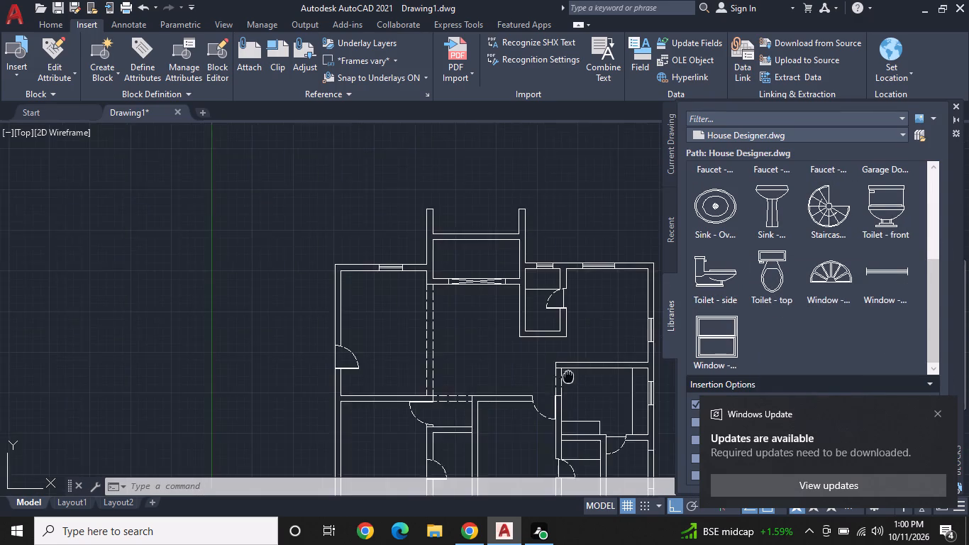
middle_drag(567, 371, 546, 255)
scroll(449, 335, up, 2)
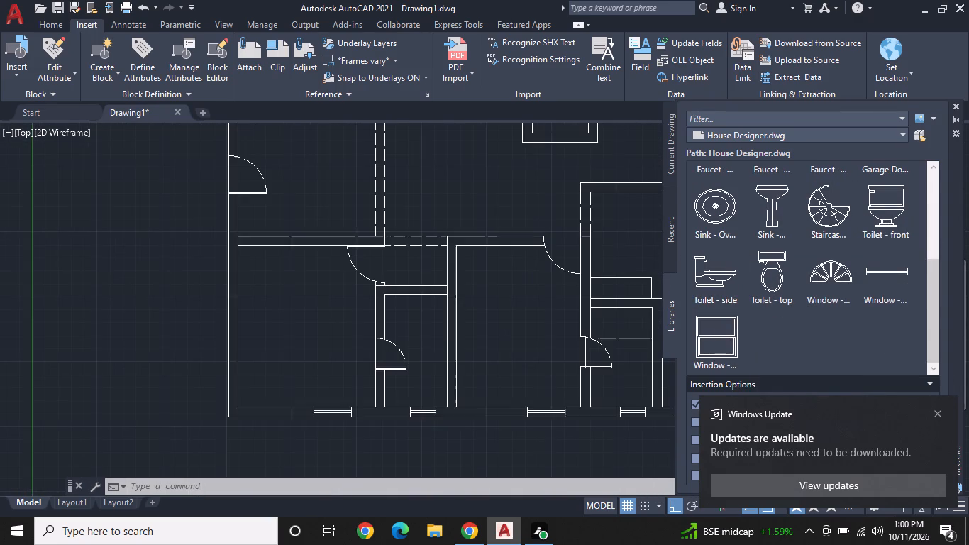
middle_drag(449, 335, 463, 293)
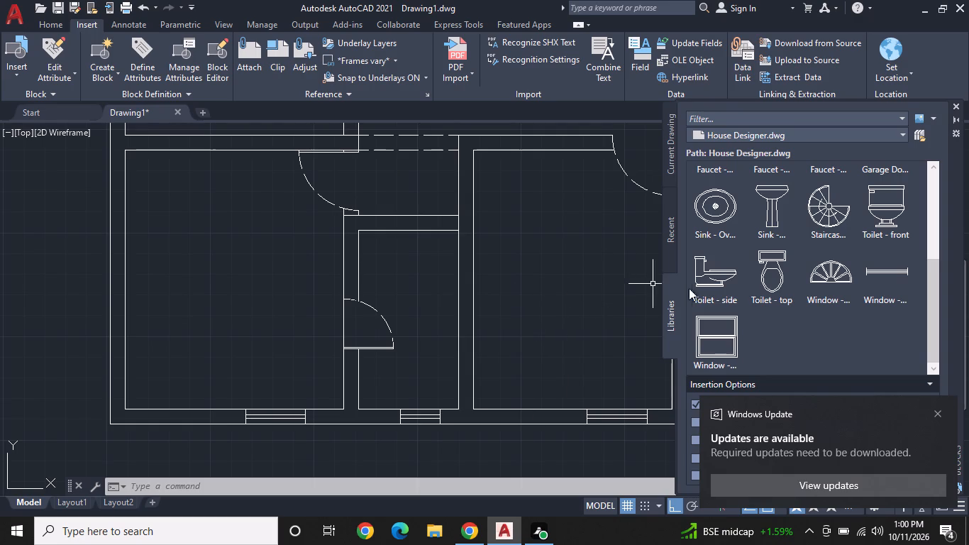
click(769, 280)
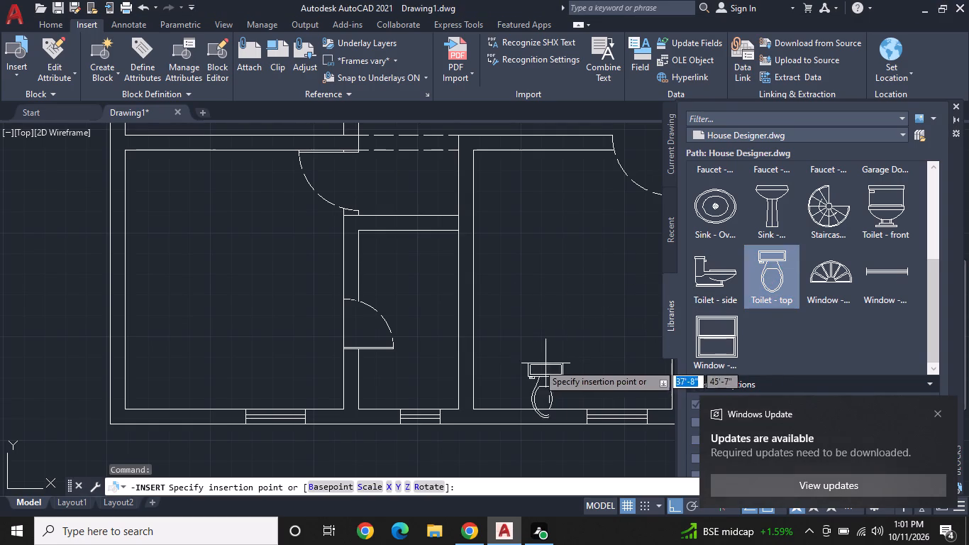
click(402, 353)
Insert two Bath Tub blocks, one at the north end of the same bathroom and one in the passage just north of it.
scroll(853, 261, up, 3)
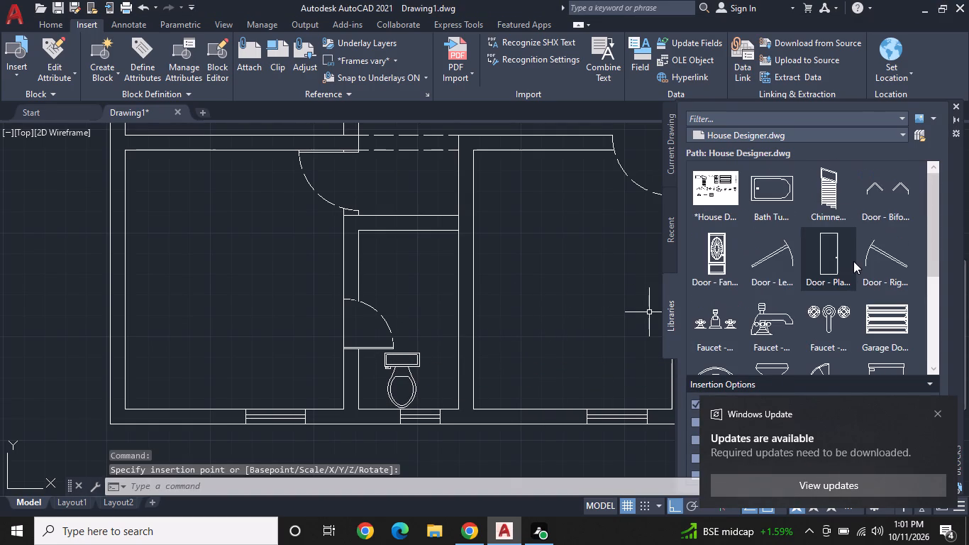
click(786, 195)
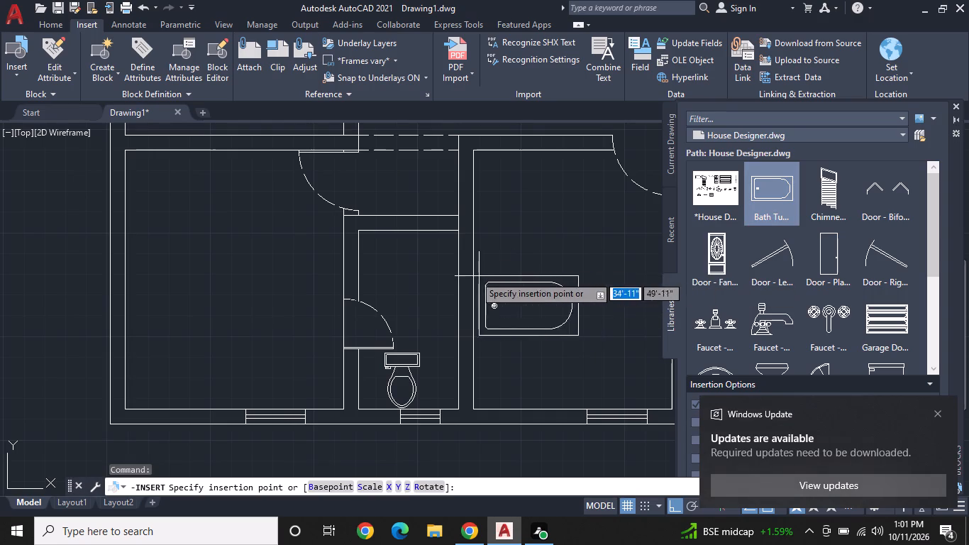
click(371, 241)
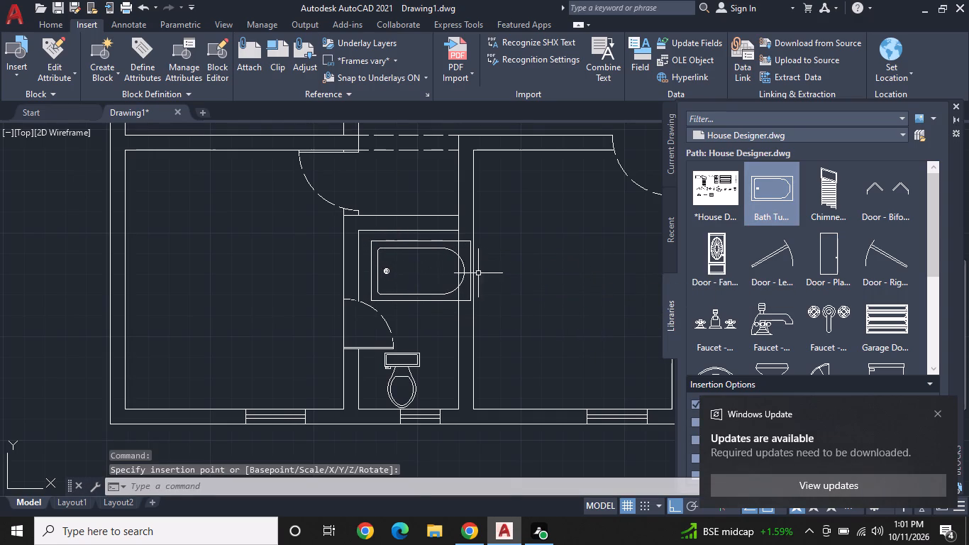
click(754, 204)
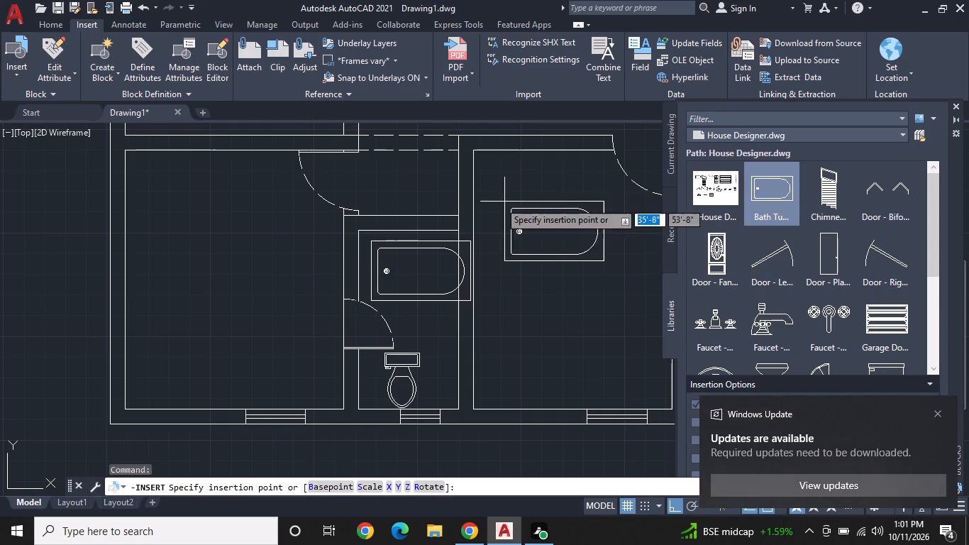
click(394, 167)
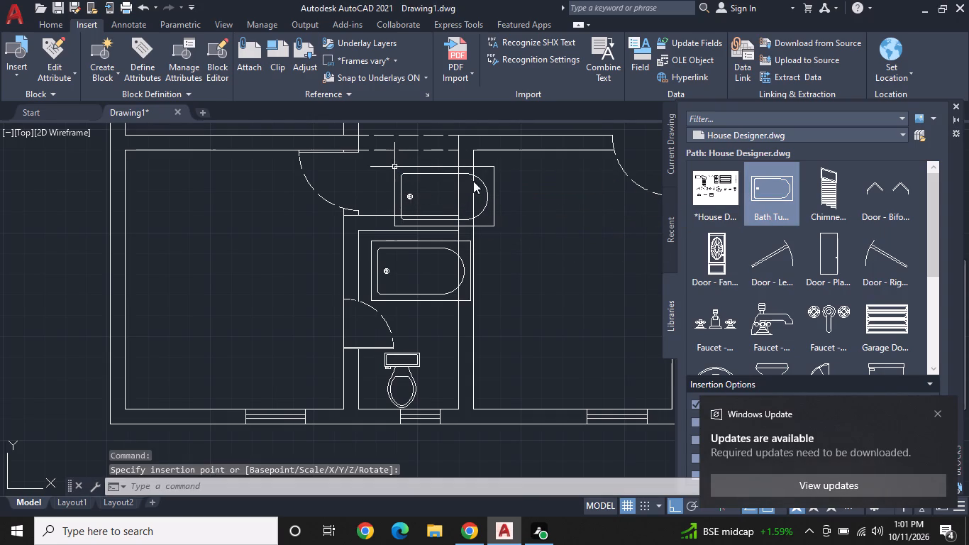
Insert a Toilet - top block inside the south window of the small southeast bathroom and a Bath Tub block across its east wall.
middle_drag(526, 244, 397, 260)
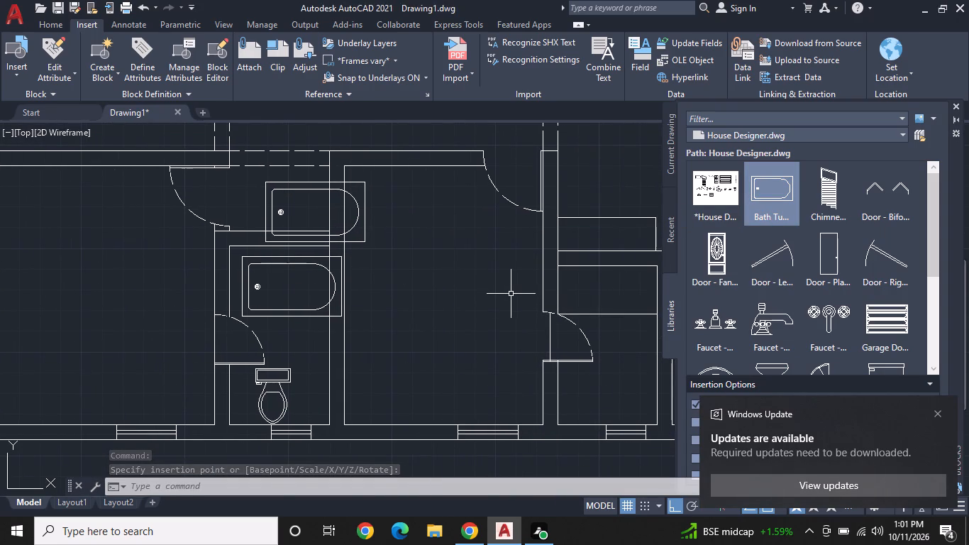
scroll(714, 309, down, 3)
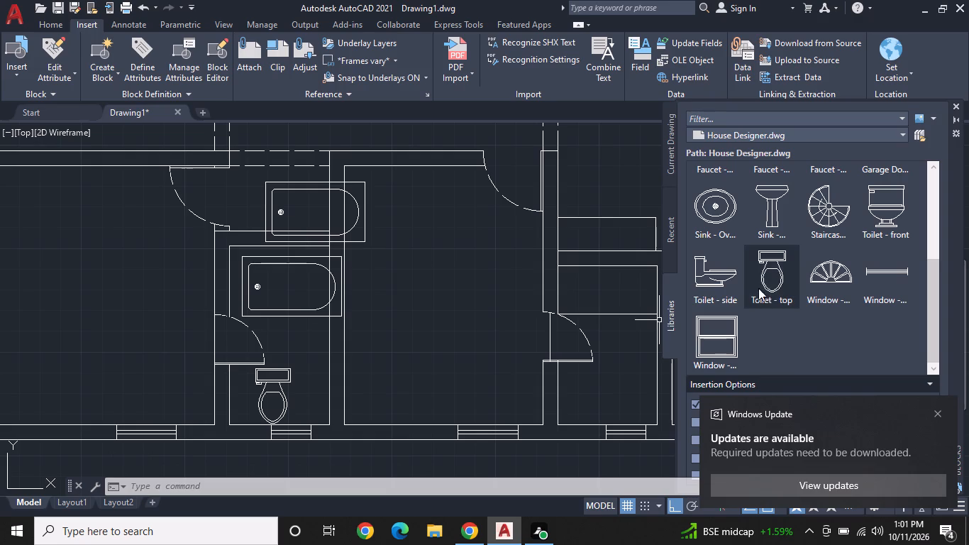
click(771, 268)
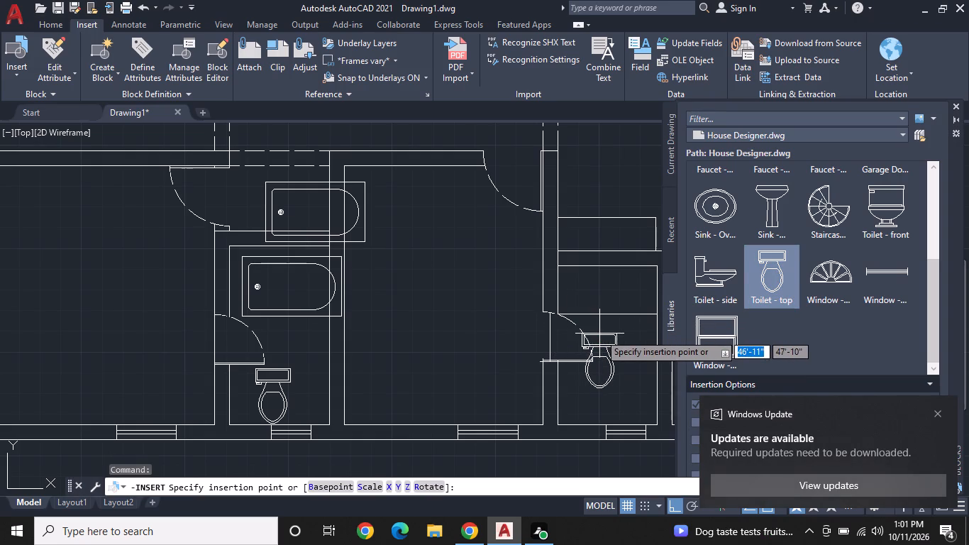
middle_drag(600, 334, 451, 303)
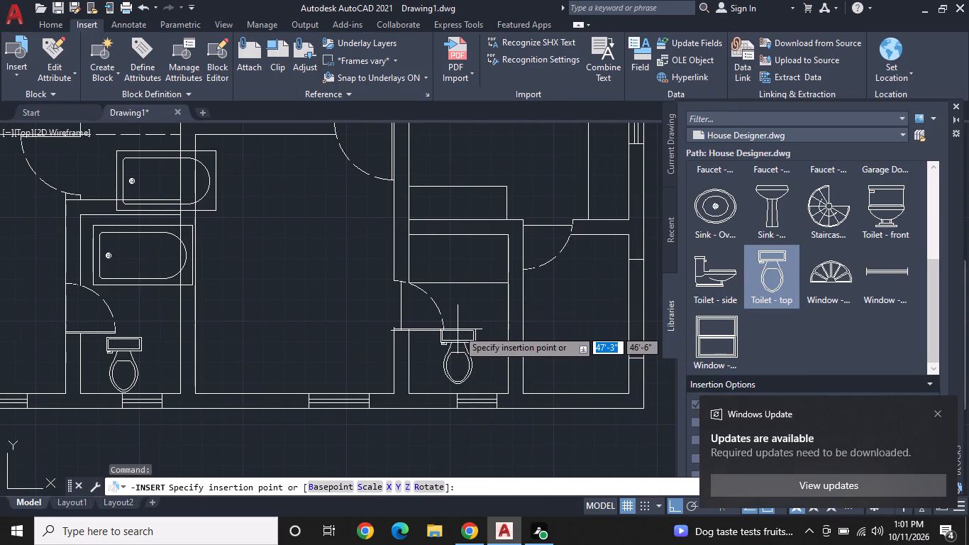
scroll(458, 329, up, 1)
middle_drag(458, 329, 458, 322)
middle_drag(459, 314, 467, 285)
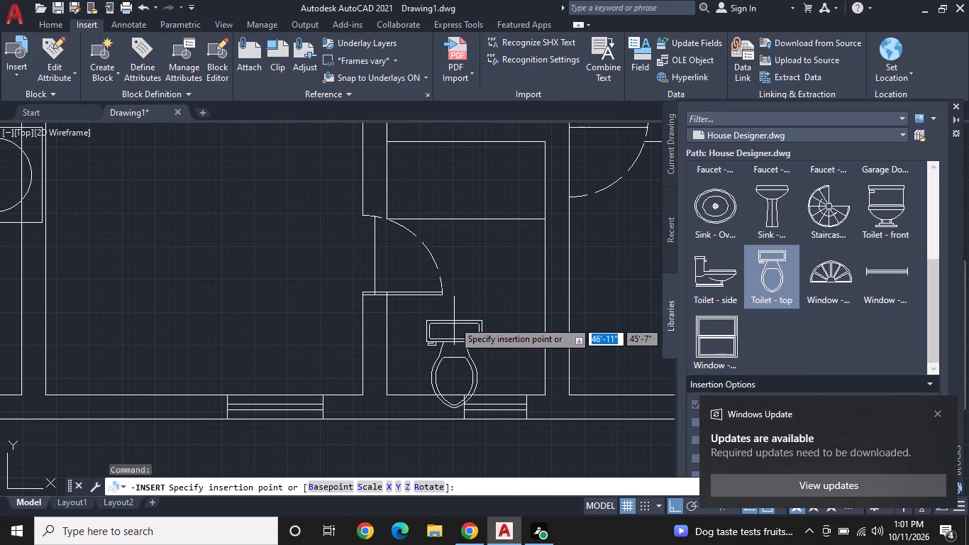
click(453, 312)
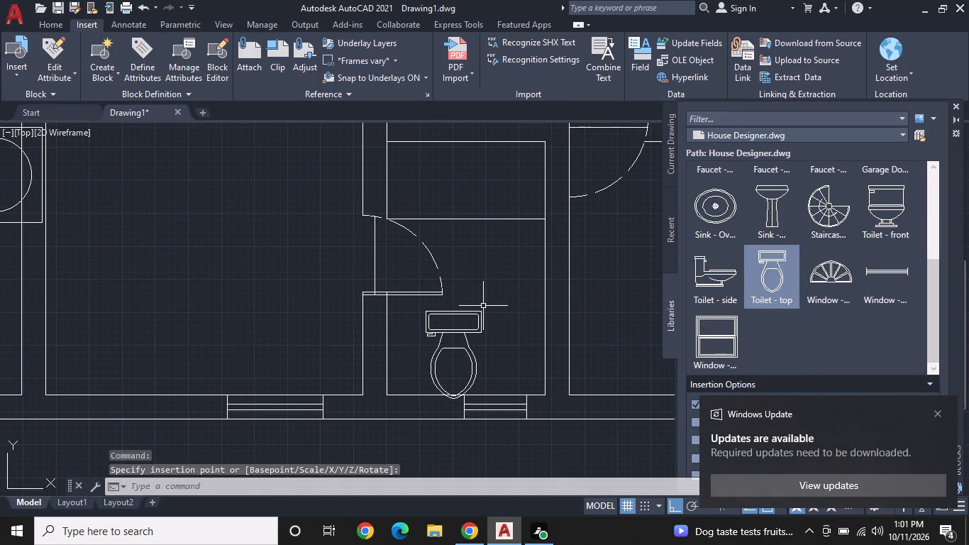
scroll(764, 236, up, 4)
click(774, 189)
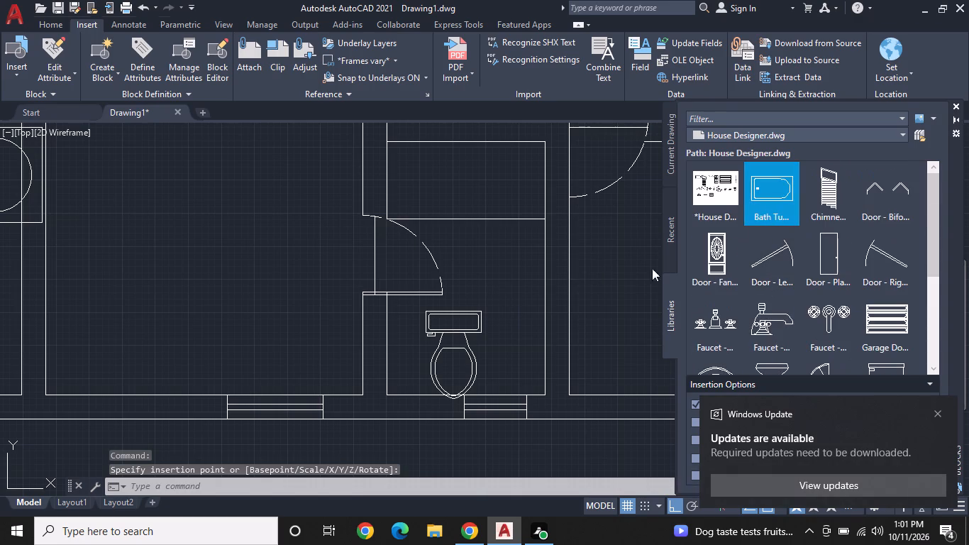
click(494, 239)
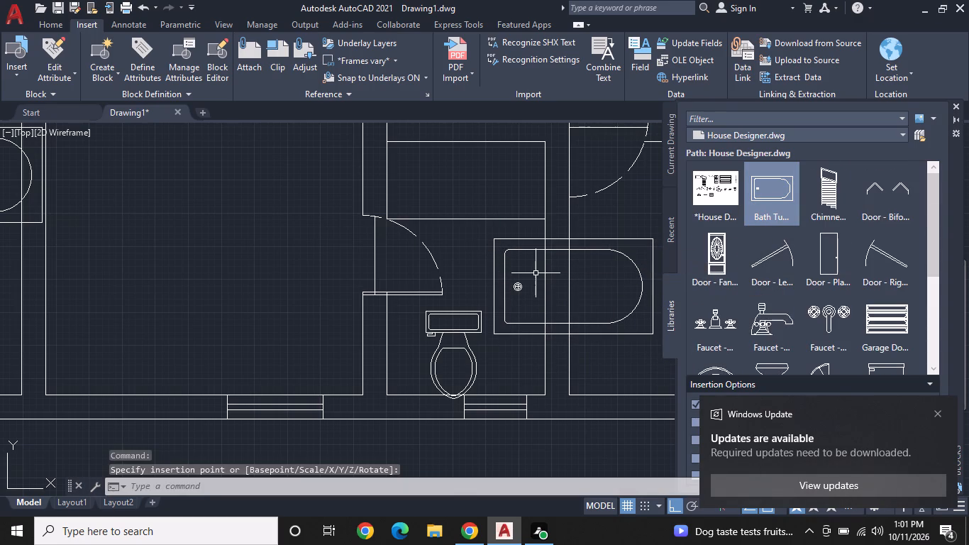
Insert a Bath Tub block across the doorway of the small northeast bathroom and a Toilet - top block at its south end.
scroll(537, 275, down, 1)
middle_drag(548, 282, 550, 300)
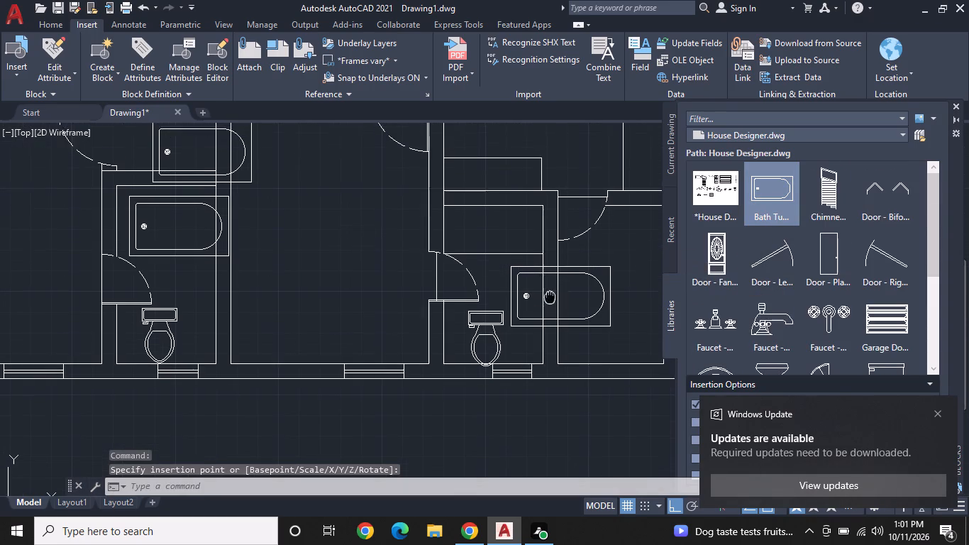
middle_drag(550, 300, 549, 353)
scroll(555, 306, down, 2)
middle_drag(565, 292, 565, 363)
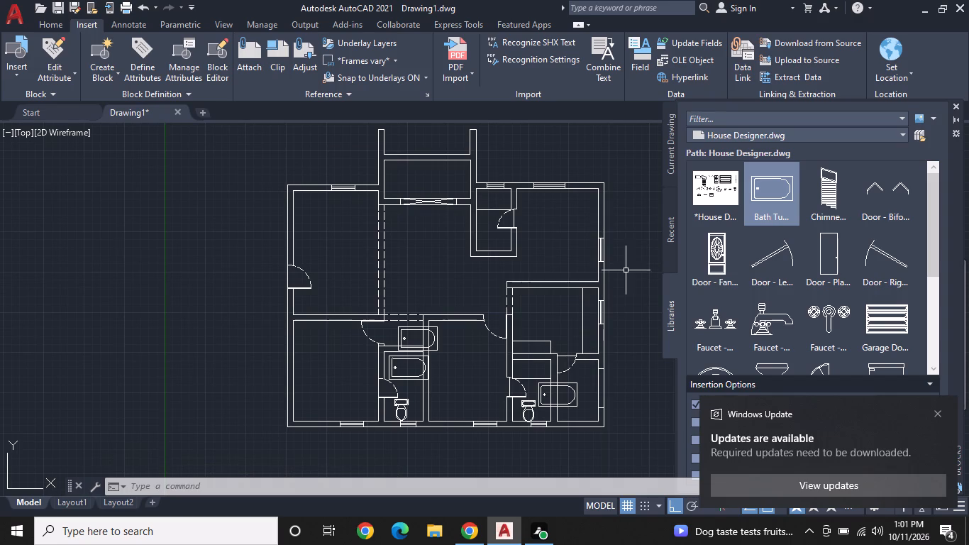
click(755, 204)
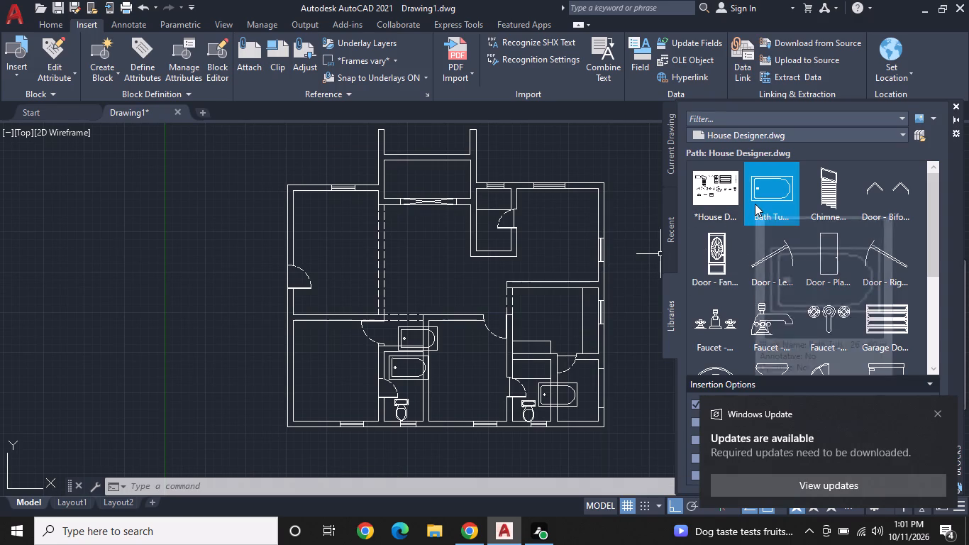
scroll(519, 229, up, 3)
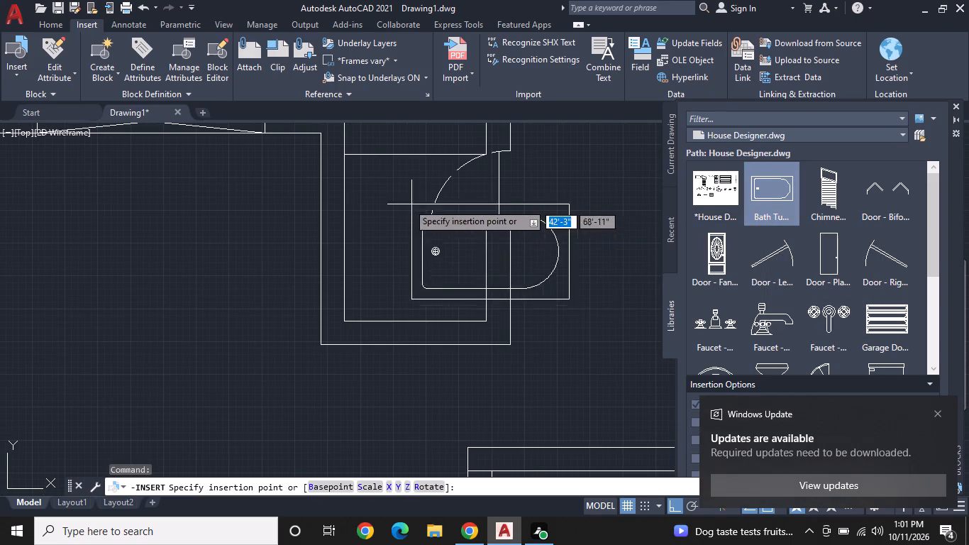
click(368, 167)
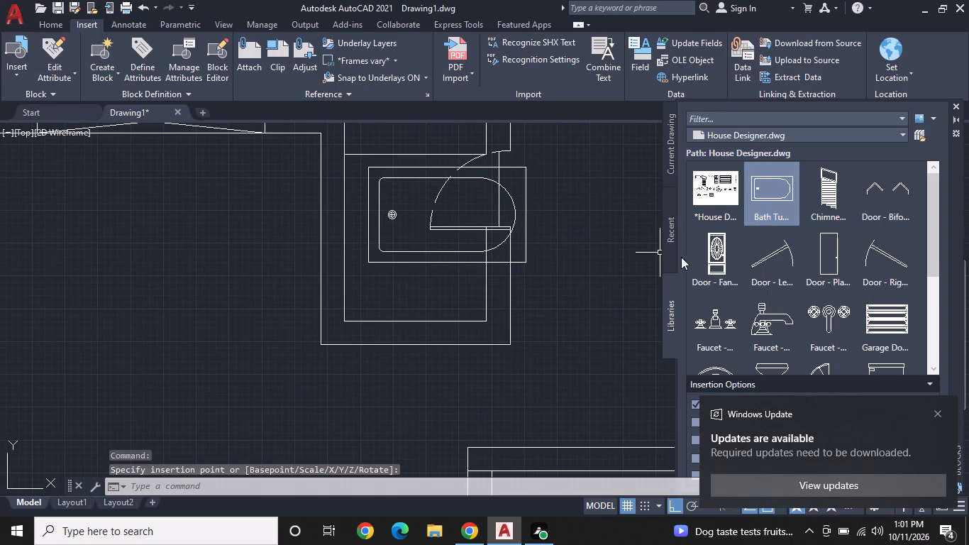
scroll(703, 265, down, 3)
click(757, 269)
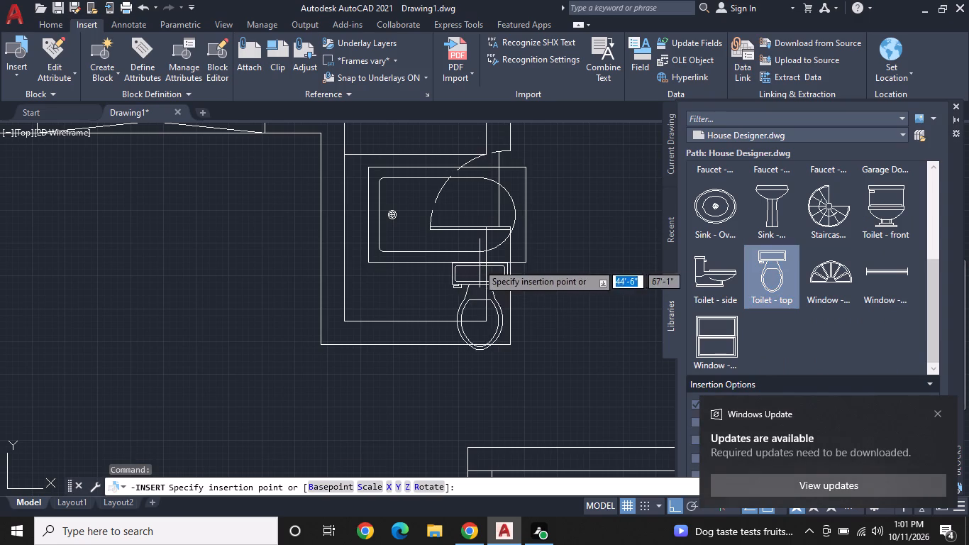
click(442, 277)
Switch the block library from House Designer to Home - Space Planner.
scroll(679, 275, down, 2)
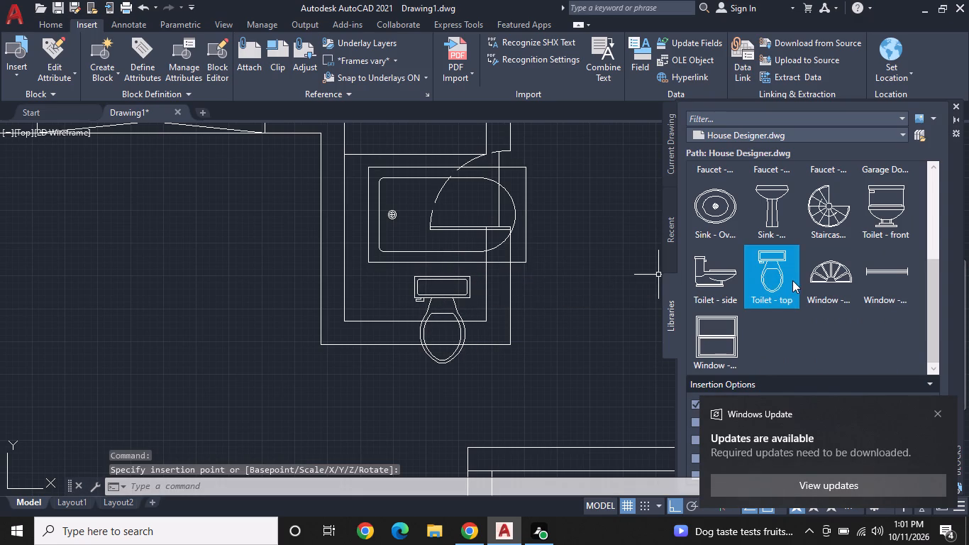
scroll(792, 280, down, 1)
scroll(792, 280, up, 5)
click(858, 133)
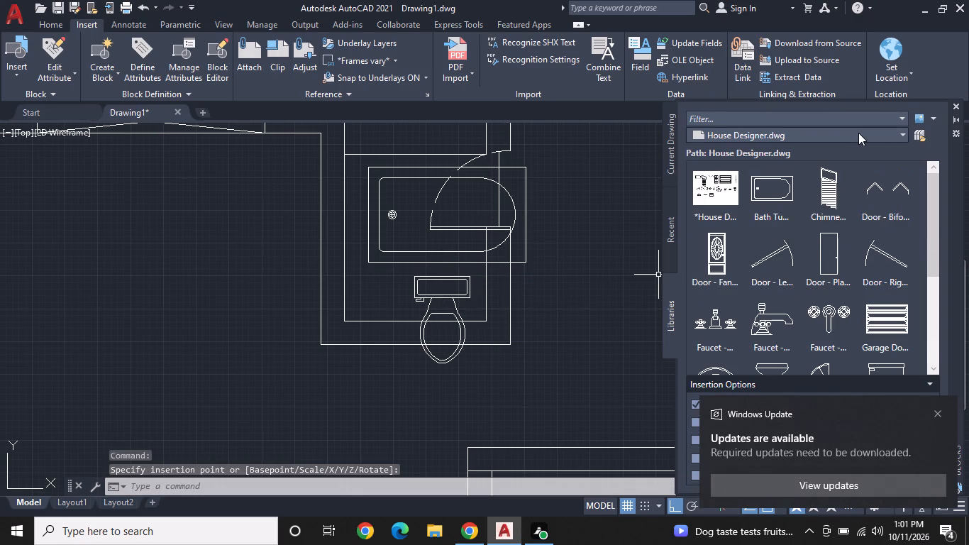
click(808, 172)
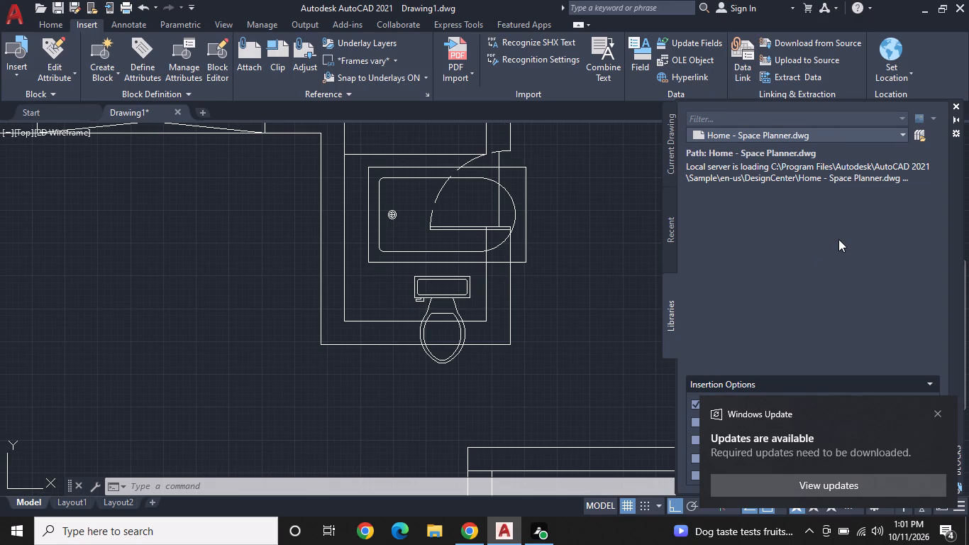
Look through the Home - Space Planner library blocks for furniture suited to the northwest room.
scroll(838, 238, down, 4)
scroll(838, 238, up, 4)
scroll(838, 238, down, 3)
scroll(838, 238, up, 3)
scroll(838, 238, down, 7)
scroll(838, 244, up, 3)
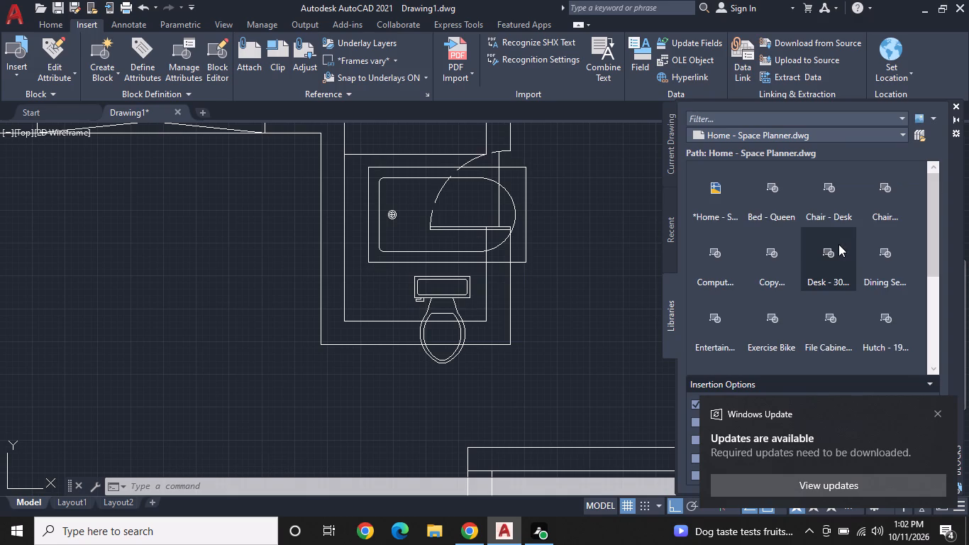
scroll(838, 244, up, 1)
scroll(838, 244, down, 5)
scroll(838, 244, up, 4)
scroll(589, 206, down, 3)
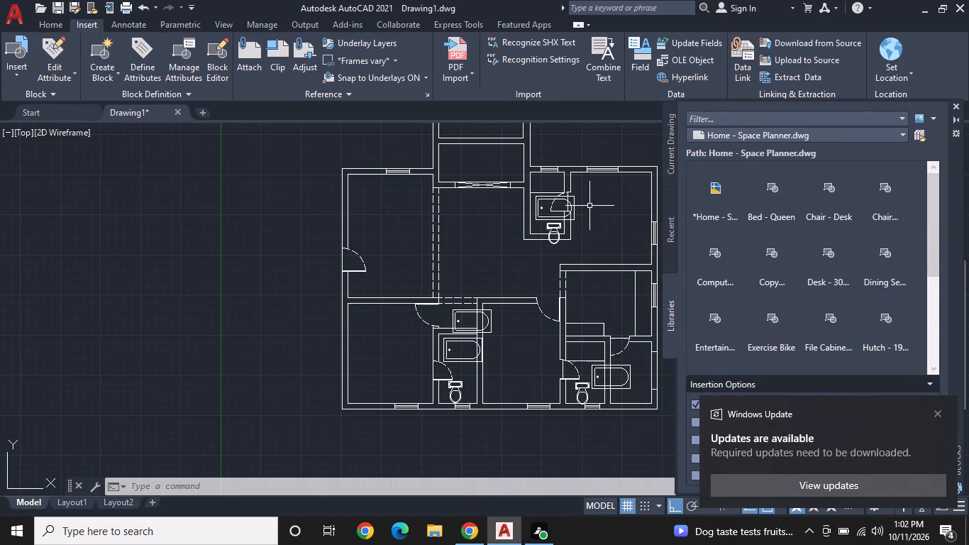
middle_drag(589, 206, 643, 278)
scroll(415, 282, up, 2)
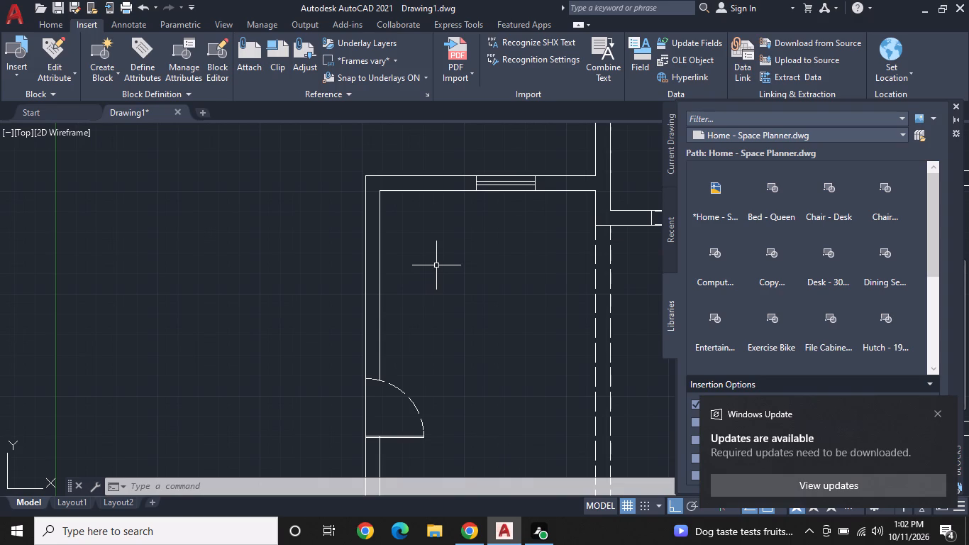
scroll(731, 272, down, 2)
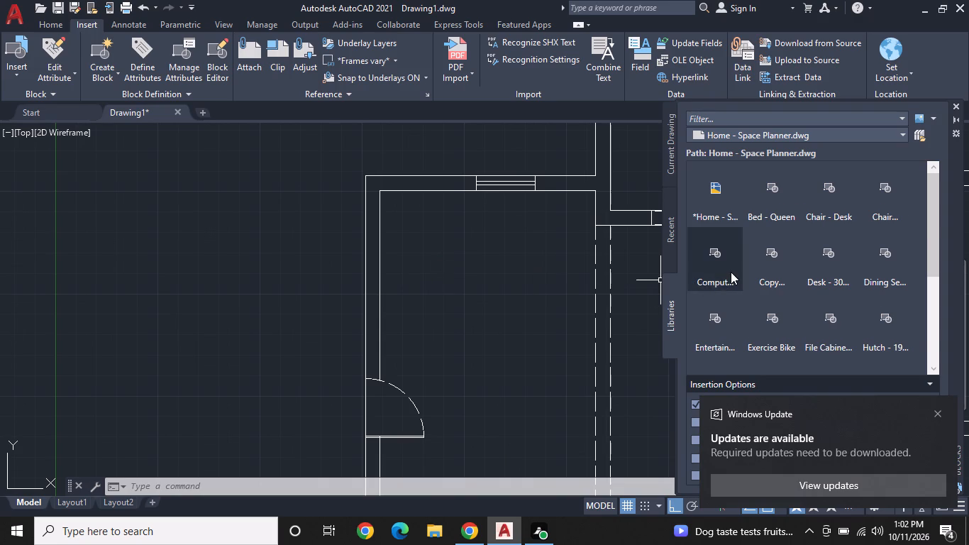
scroll(731, 272, down, 1)
scroll(731, 273, up, 4)
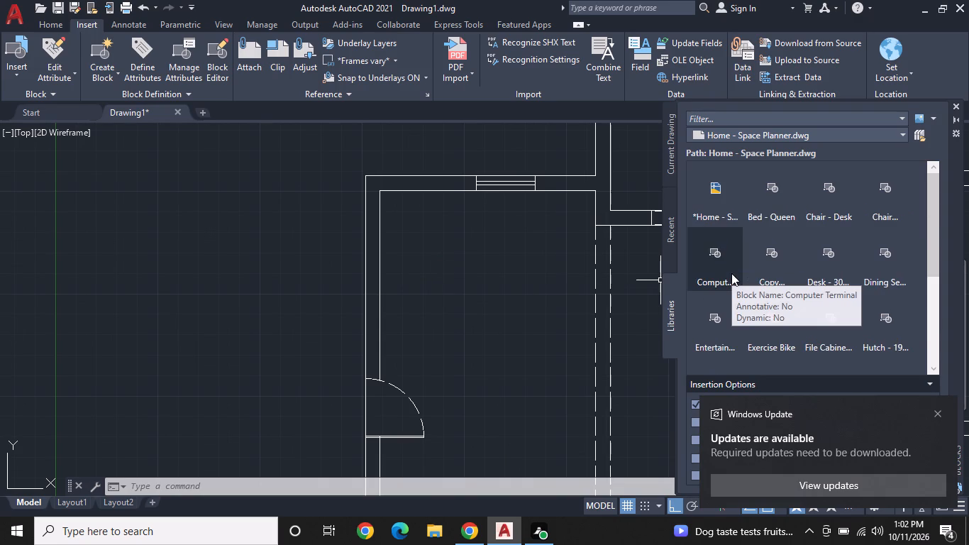
scroll(731, 273, down, 4)
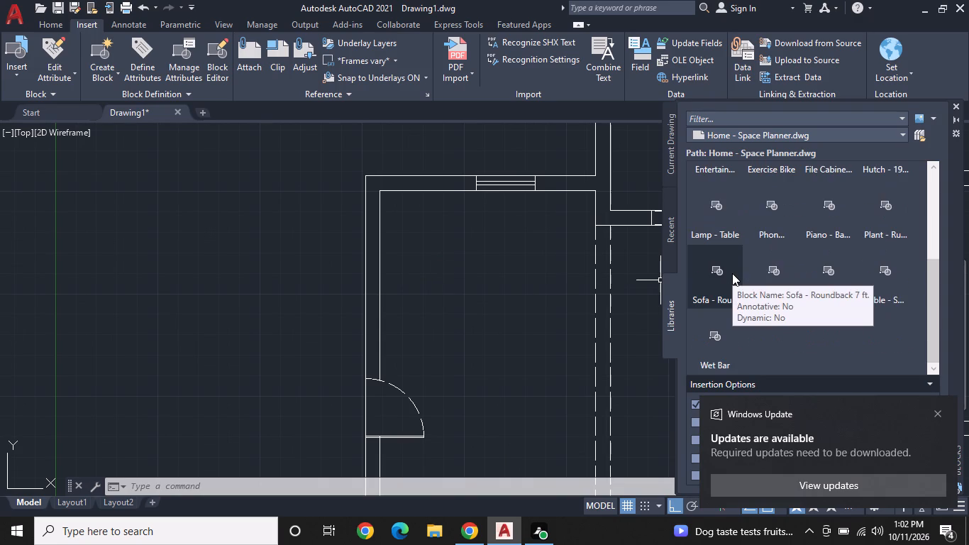
scroll(803, 267, down, 2)
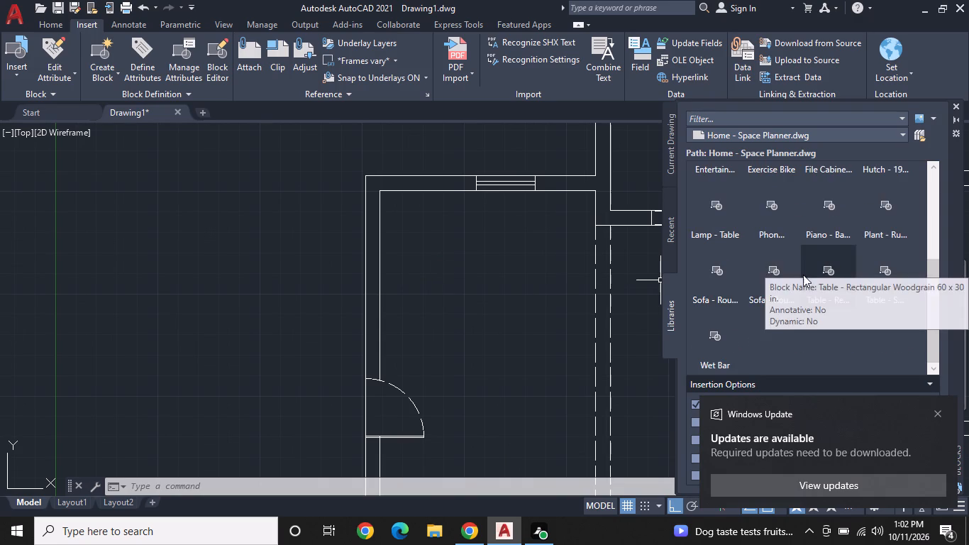
scroll(803, 275, up, 2)
scroll(803, 275, down, 2)
scroll(803, 275, up, 4)
scroll(803, 275, down, 2)
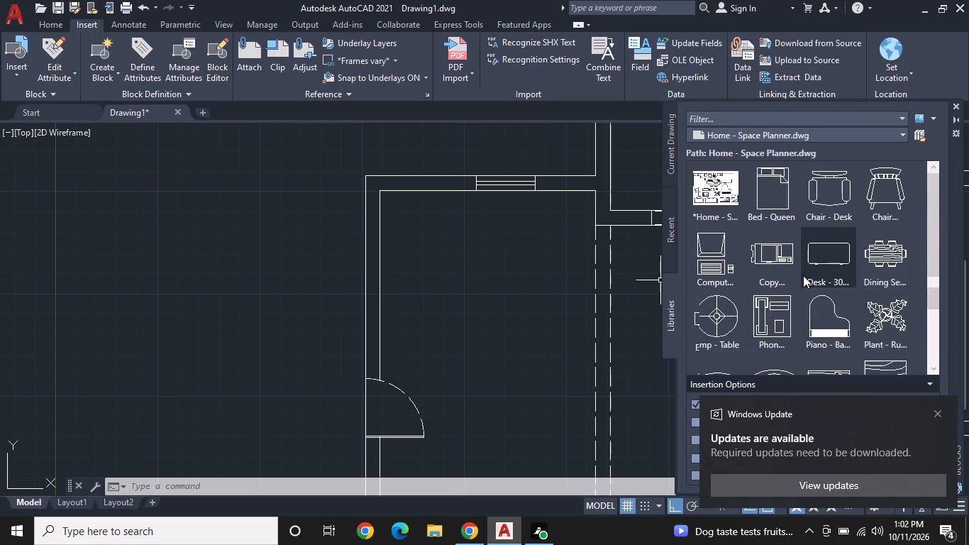
Insert the Sofa - Roundback 7 ft. block below the northwest room's north window and the two-seat roundback sofa near its west wall.
scroll(803, 275, down, 3)
click(722, 274)
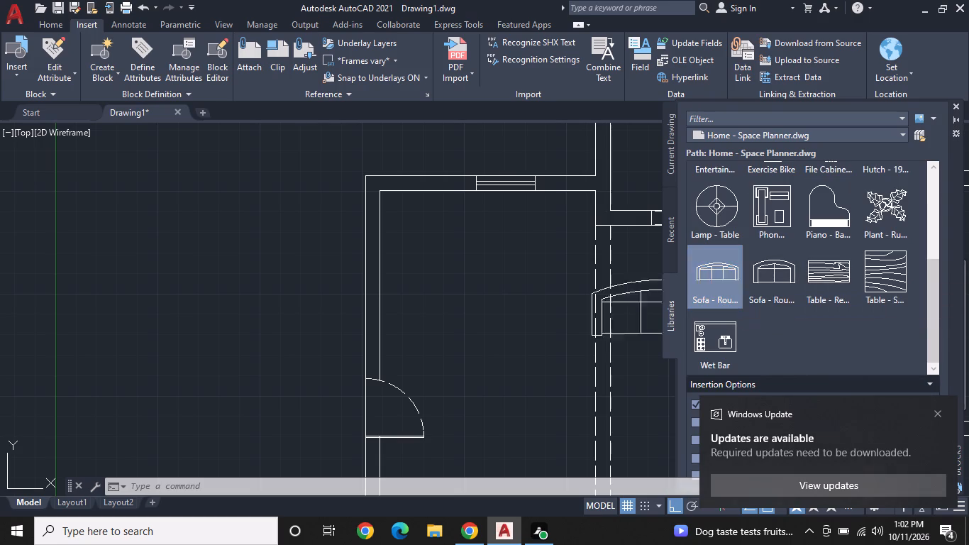
click(480, 197)
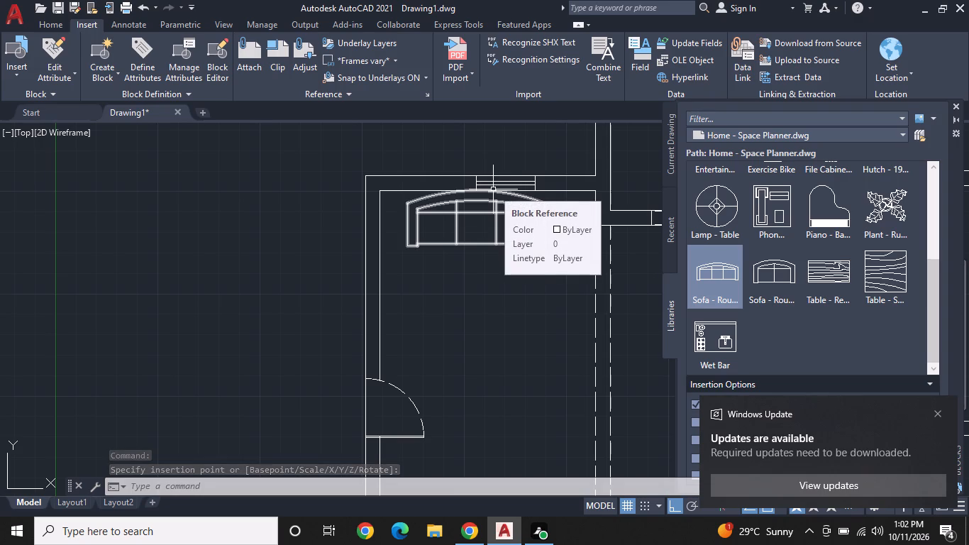
click(775, 275)
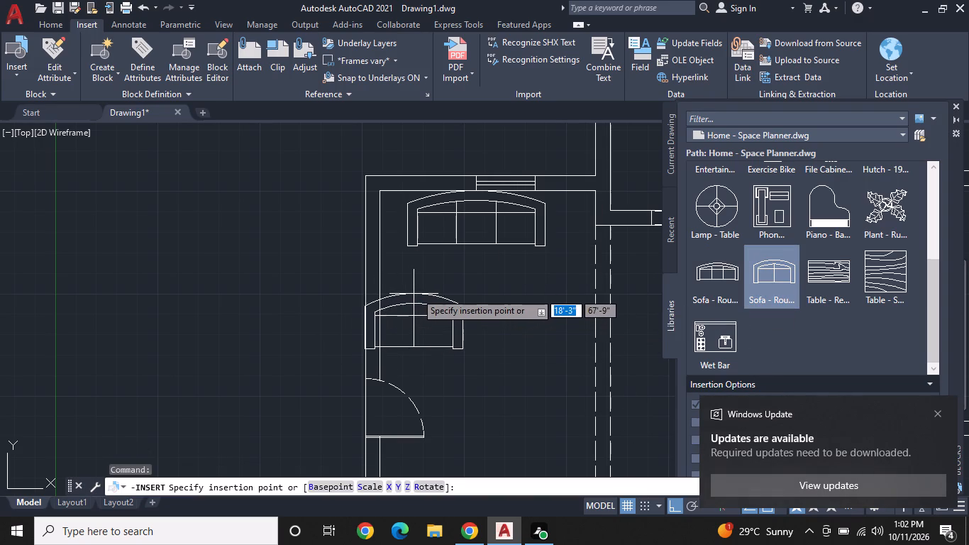
click(426, 290)
Insert a Chair - Desk block in the northwest room, near the dashed opening on its east side.
scroll(883, 259, up, 1)
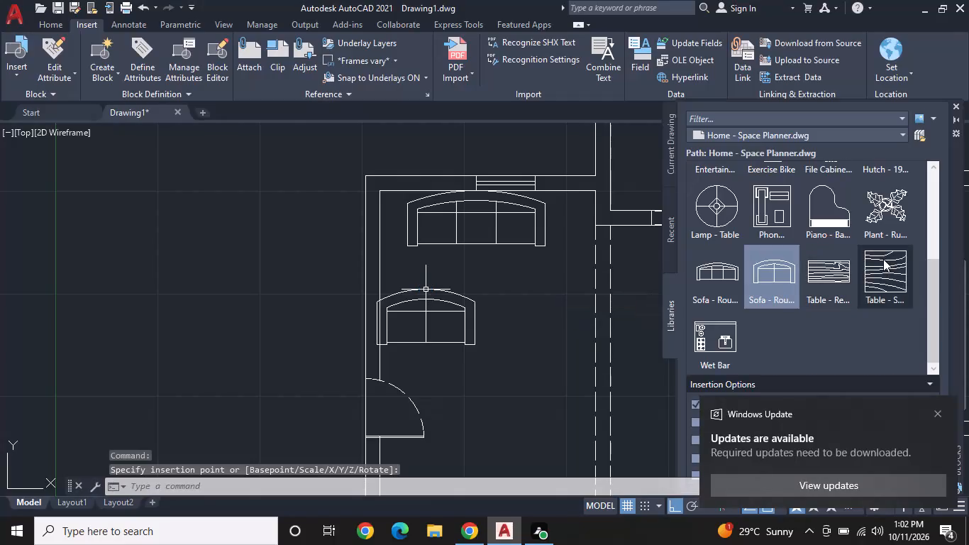
scroll(883, 259, up, 3)
click(838, 205)
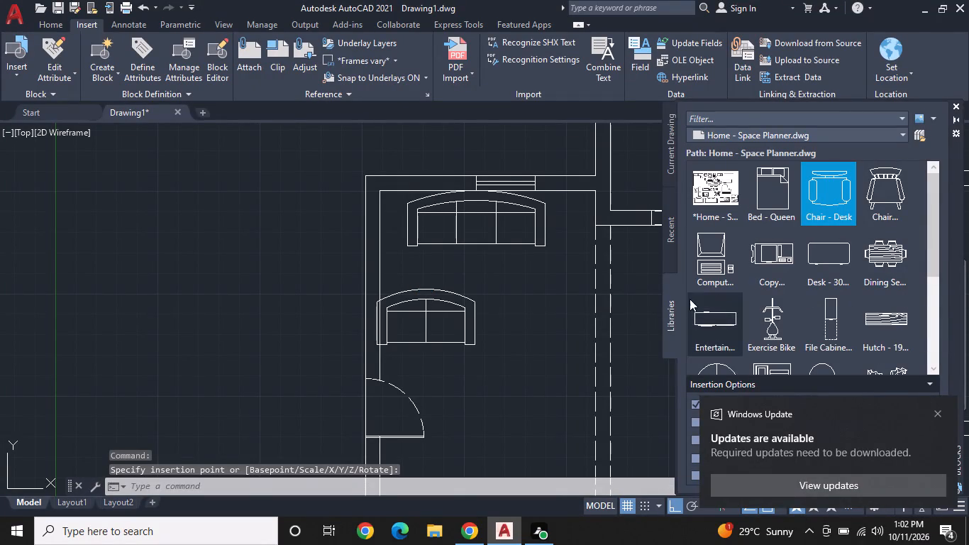
click(565, 290)
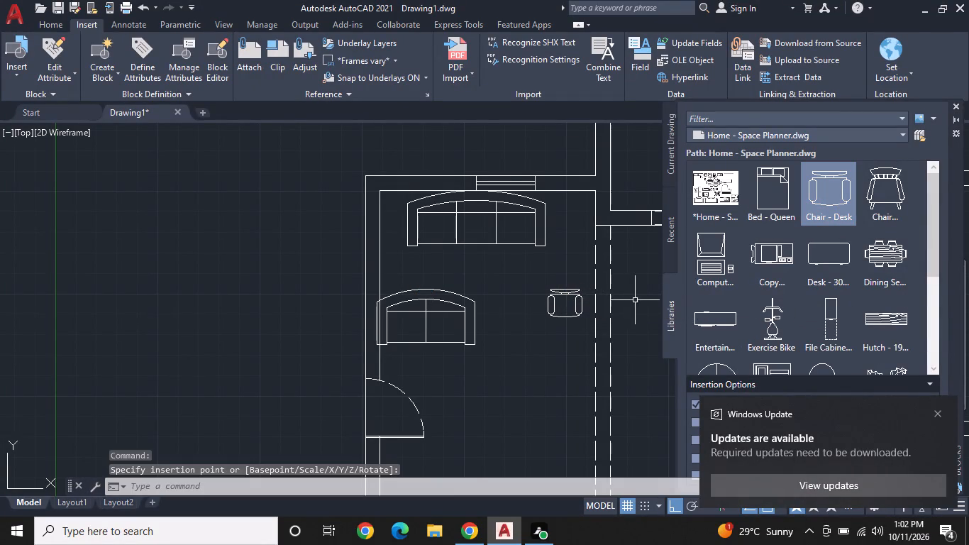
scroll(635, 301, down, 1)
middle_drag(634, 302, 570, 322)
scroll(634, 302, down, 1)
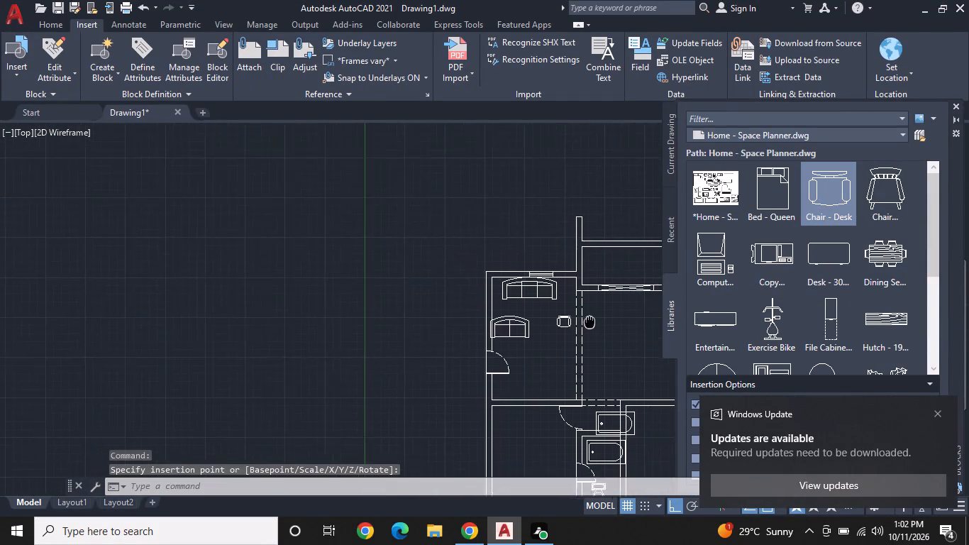
Insert the Dining Set block in the middle of the central room, east of the dashed opening.
middle_drag(570, 322, 536, 315)
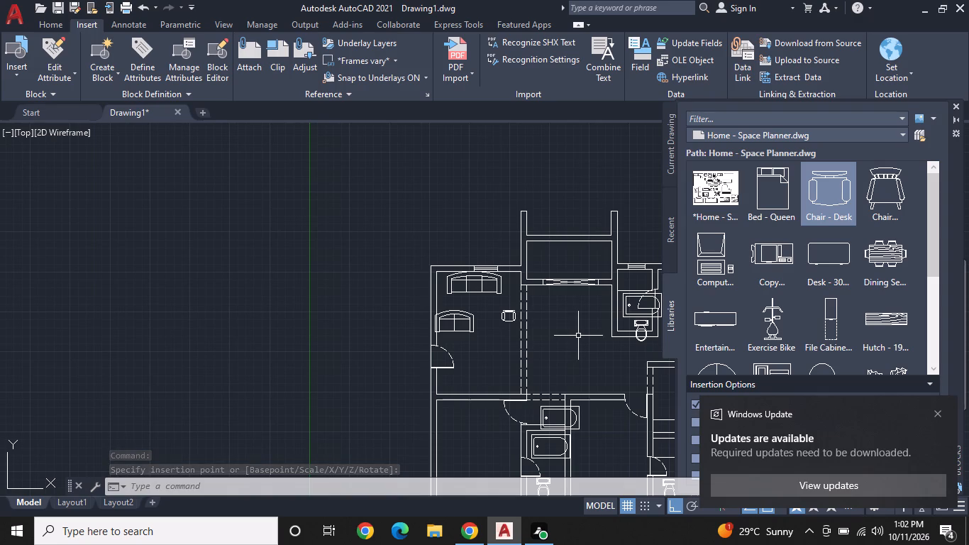
click(892, 244)
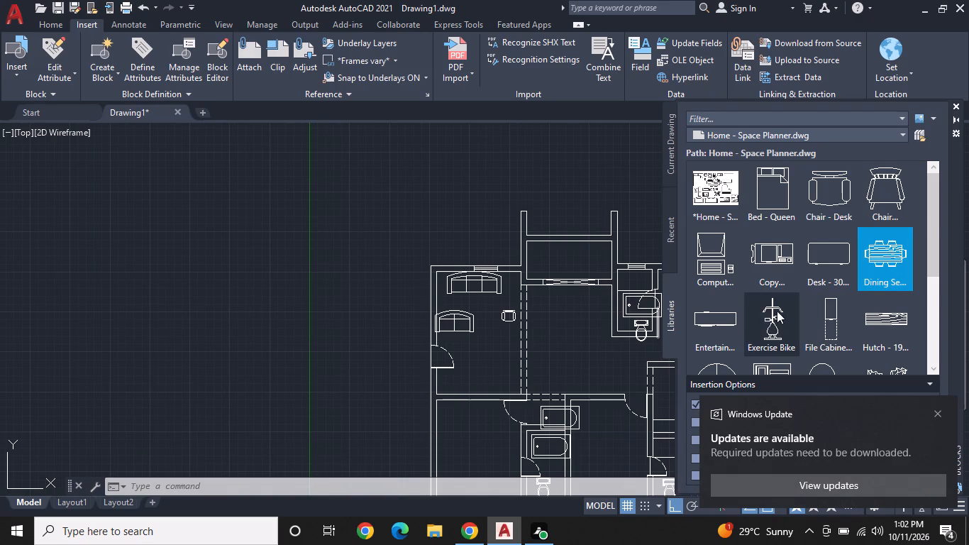
click(578, 335)
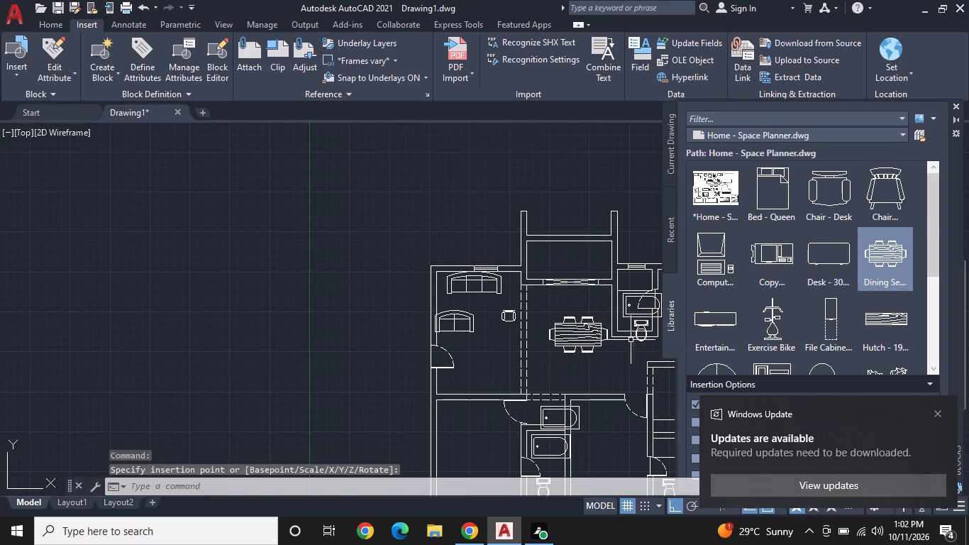
Insert a Bed - Queen block in the northeast room, east of the small bathroom, with its headboard to the north.
middle_drag(633, 339, 630, 332)
middle_drag(604, 307, 542, 275)
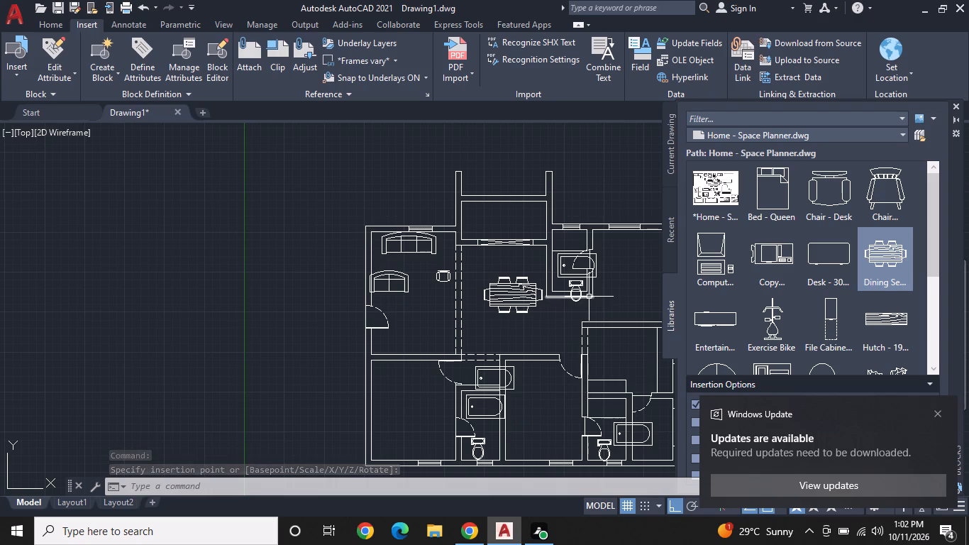
scroll(594, 296, up, 1)
middle_drag(593, 296, 480, 292)
scroll(538, 295, up, 1)
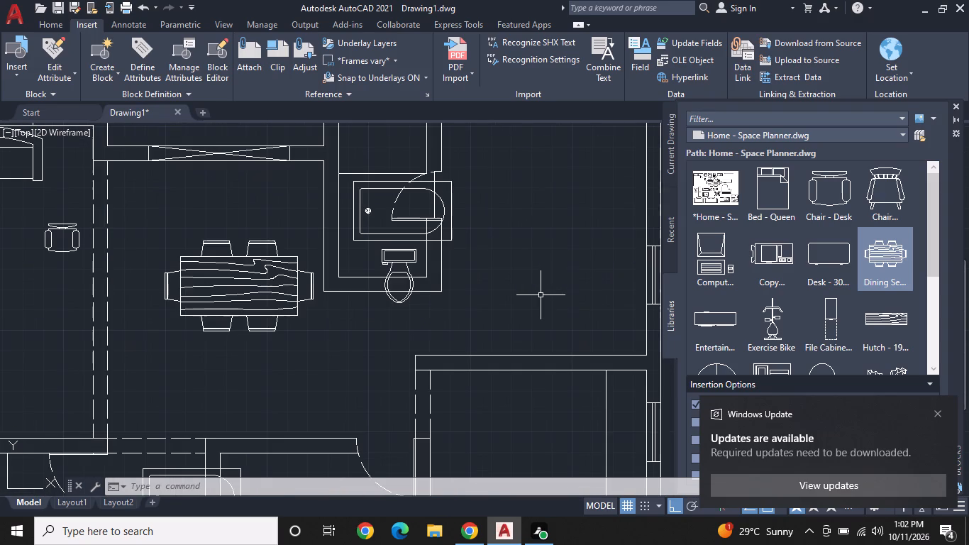
scroll(846, 266, down, 3)
scroll(846, 266, up, 3)
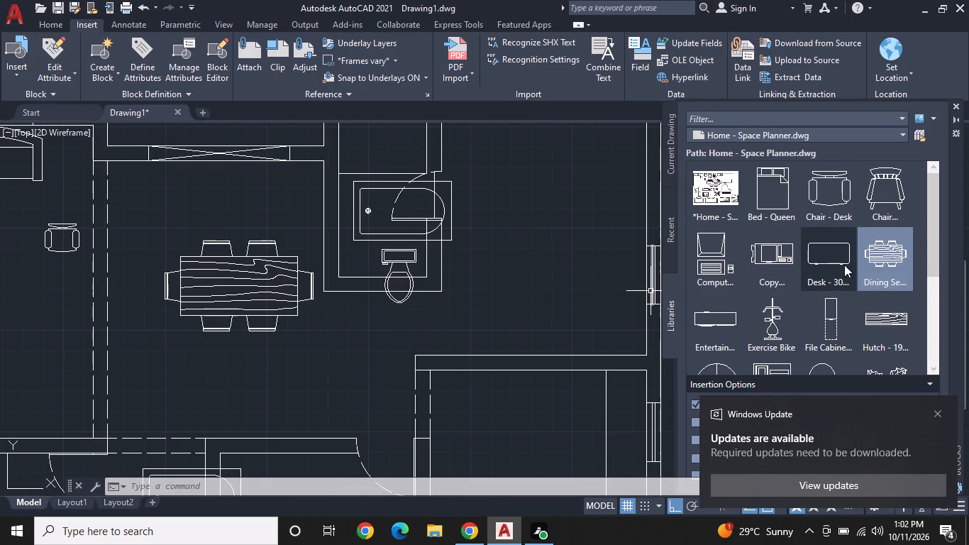
click(780, 197)
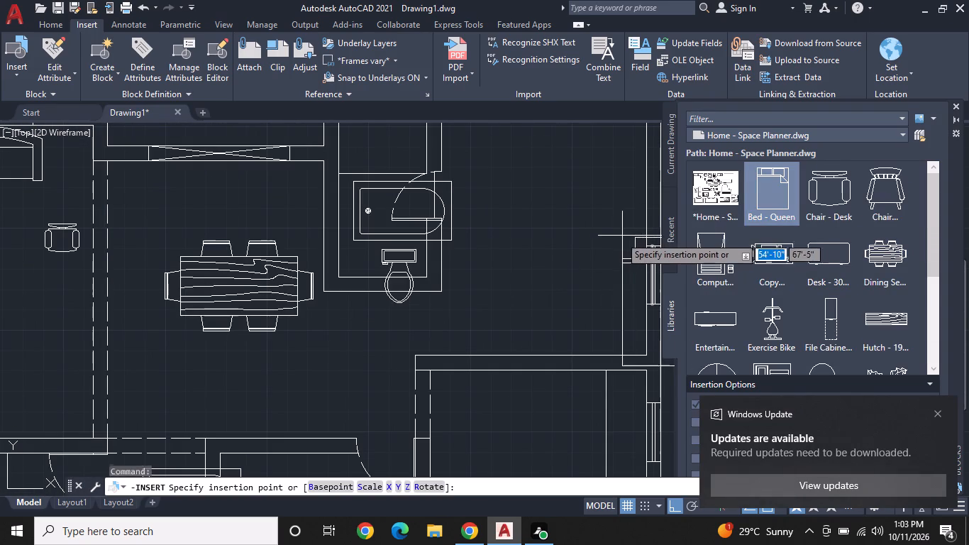
scroll(592, 204, down, 1)
middle_drag(594, 214, 612, 270)
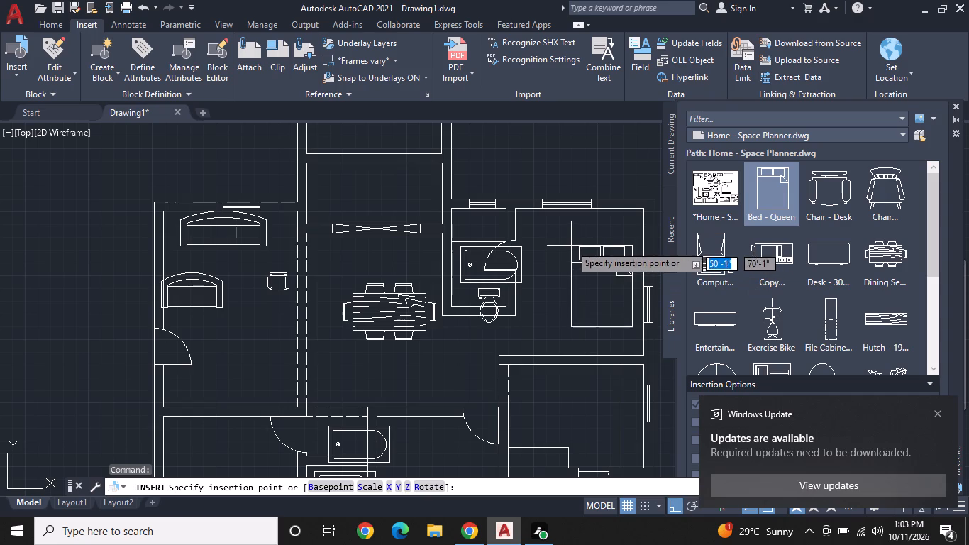
click(562, 243)
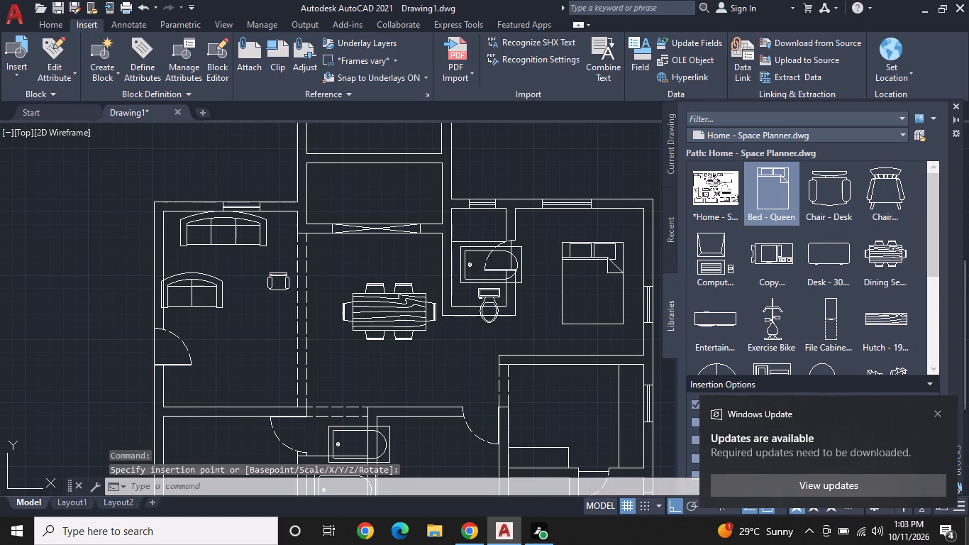
Insert a Bed - Queen block in the southwest bedroom and another in the middle bedroom along the south wall.
middle_click(488, 276)
middle_drag(488, 276, 415, 224)
middle_drag(415, 224, 350, 187)
middle_drag(362, 360, 375, 298)
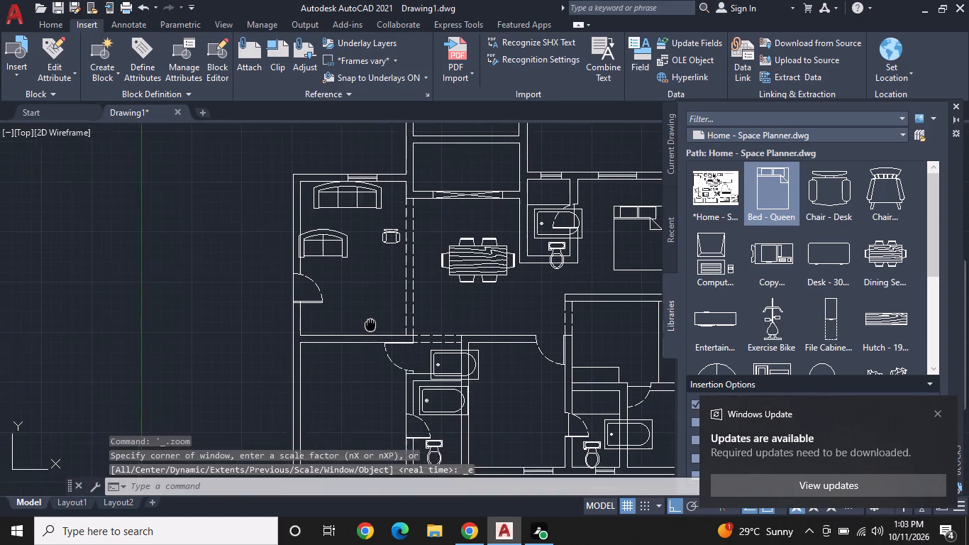
middle_drag(380, 265, 387, 235)
middle_click(390, 232)
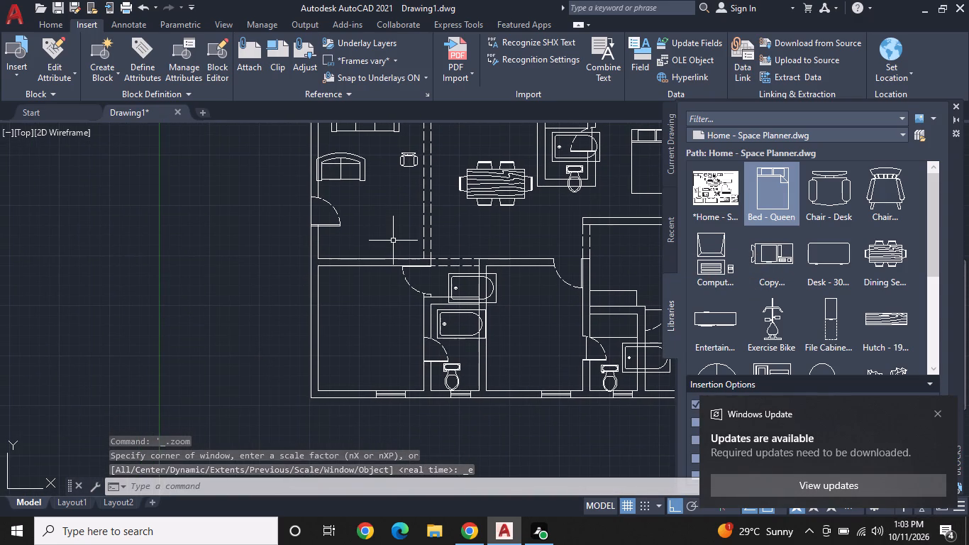
click(767, 182)
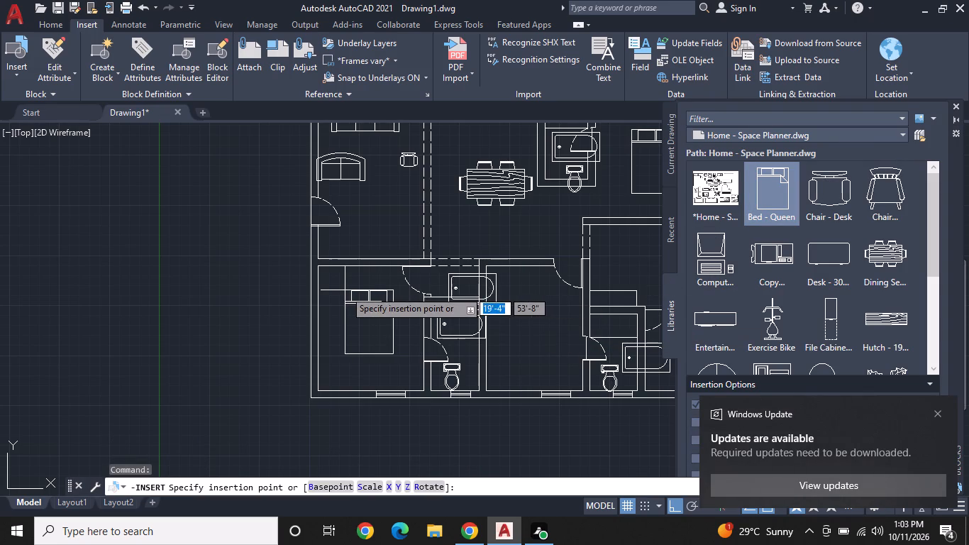
click(344, 292)
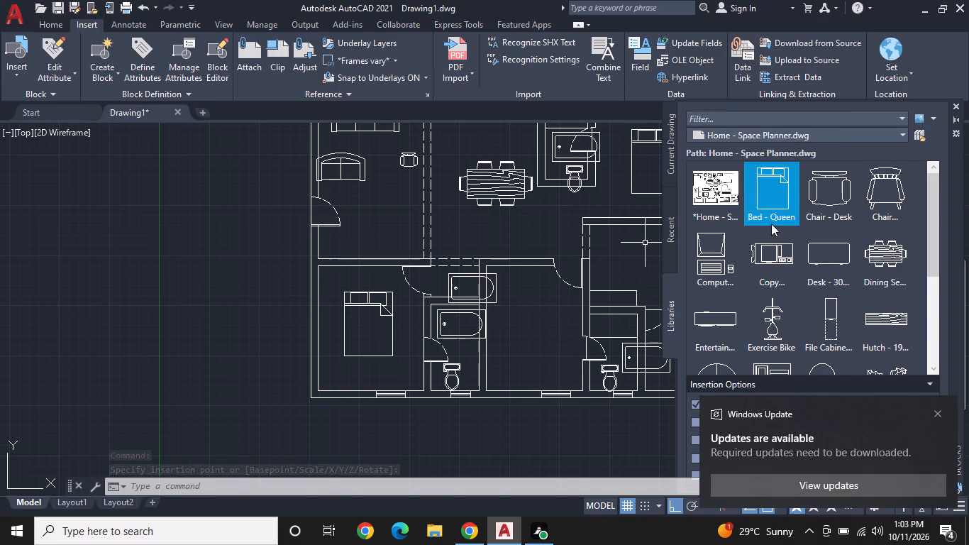
click(773, 201)
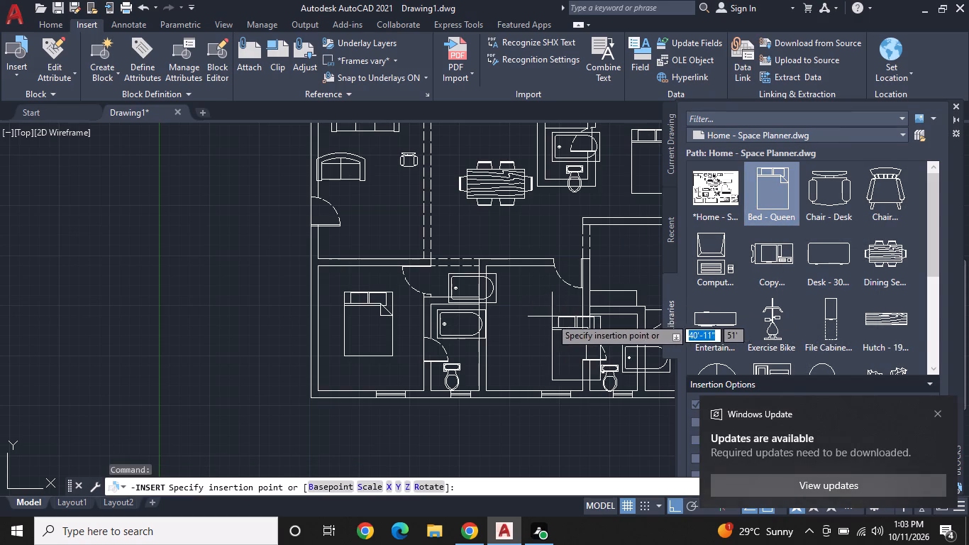
click(528, 310)
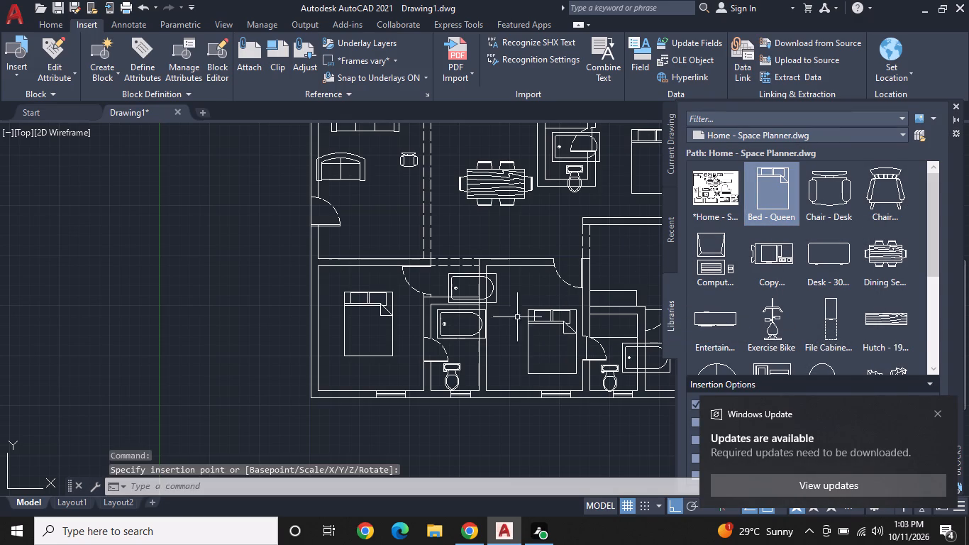
Look over the remaining furniture blocks and close the block library.
middle_drag(517, 292, 465, 299)
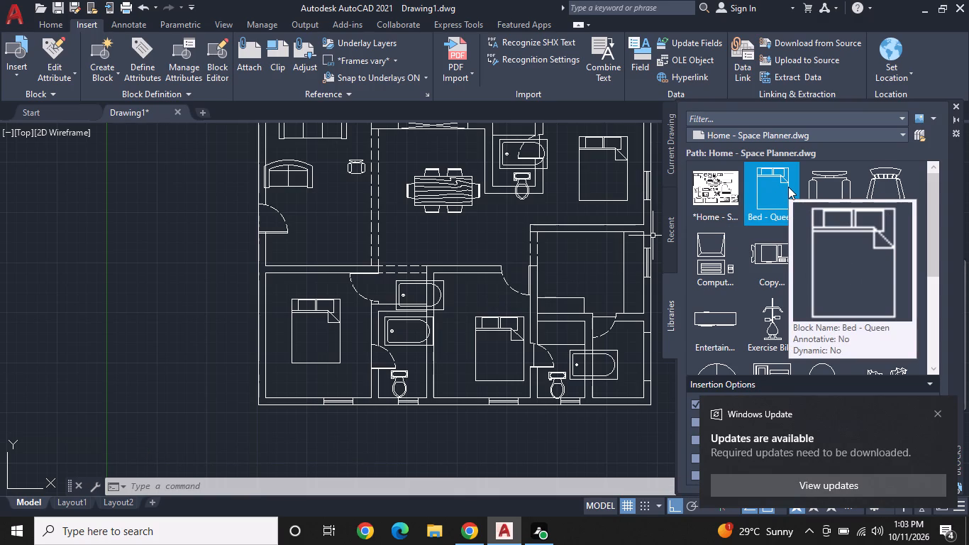
scroll(788, 187, down, 3)
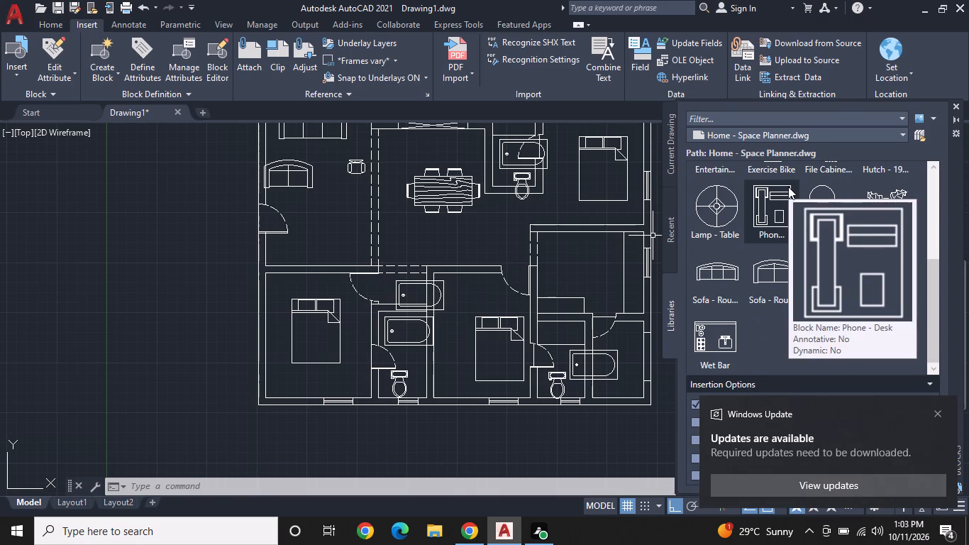
click(956, 107)
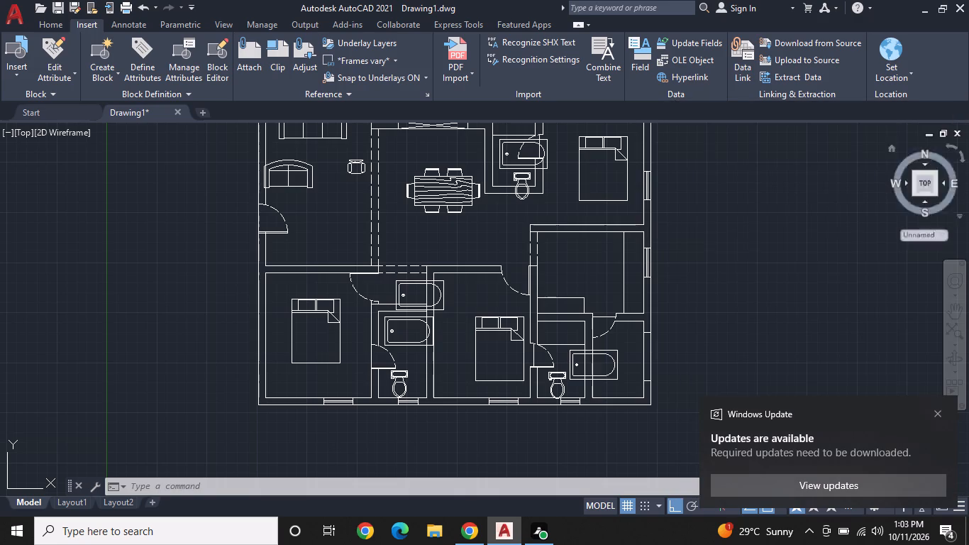
Rotate the two-seat roundback sofa in the northwest room by 90° about its southwest corner, with its back toward the west wall.
middle_drag(368, 257, 437, 346)
middle_click(437, 346)
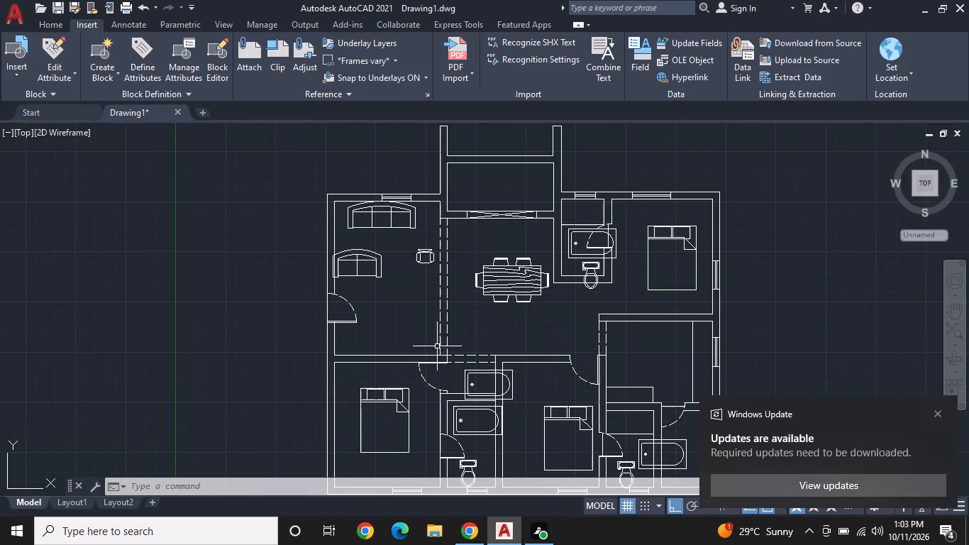
scroll(426, 273, up, 1)
middle_drag(426, 273, 573, 323)
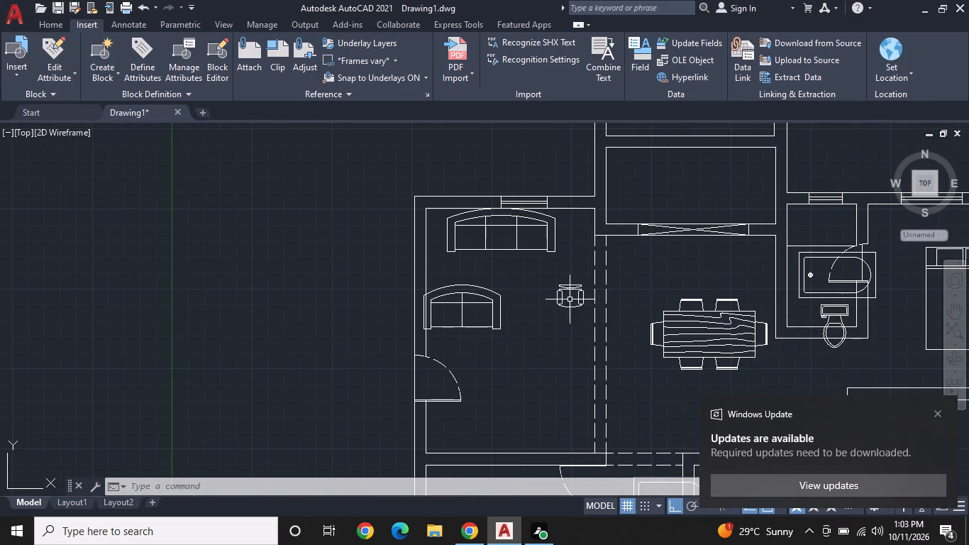
scroll(472, 321, up, 2)
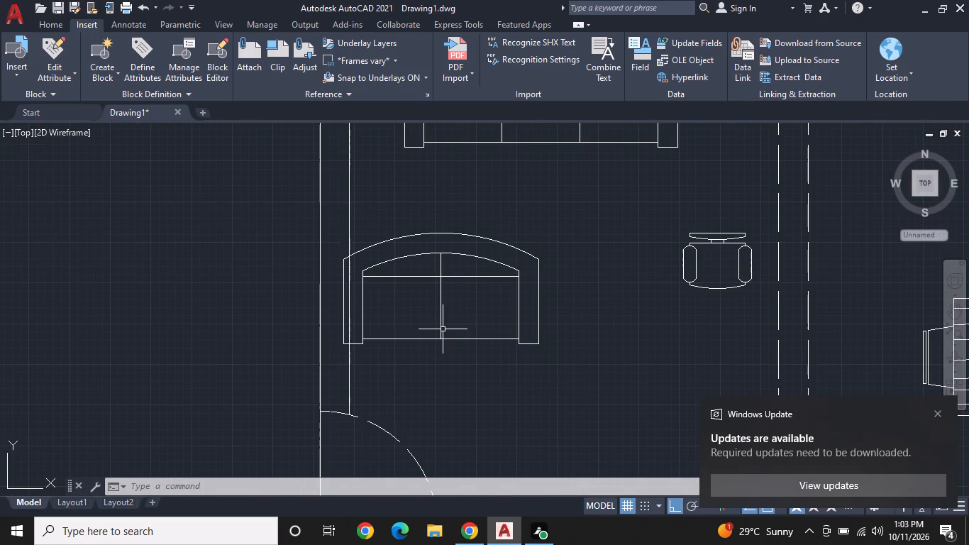
click(443, 329)
right_click(429, 335)
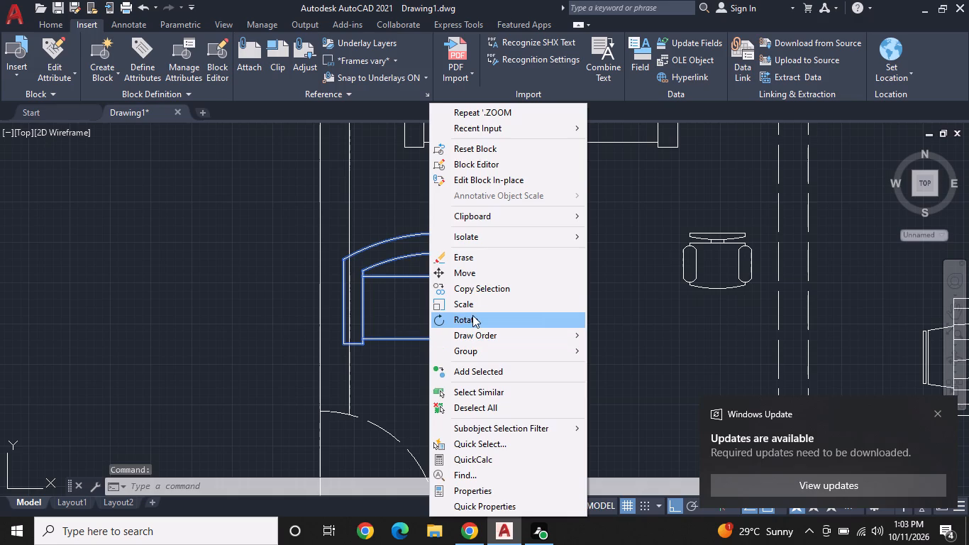
click(472, 315)
click(340, 345)
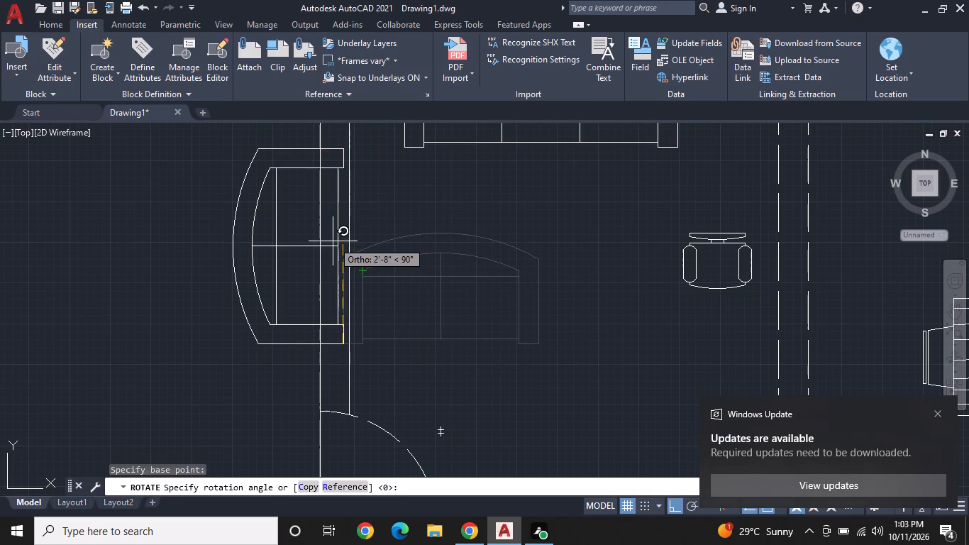
click(332, 241)
Move the rotated two-seat sofa so the midpoint of its back touches the west wall's inner face, with Ortho off.
click(333, 248)
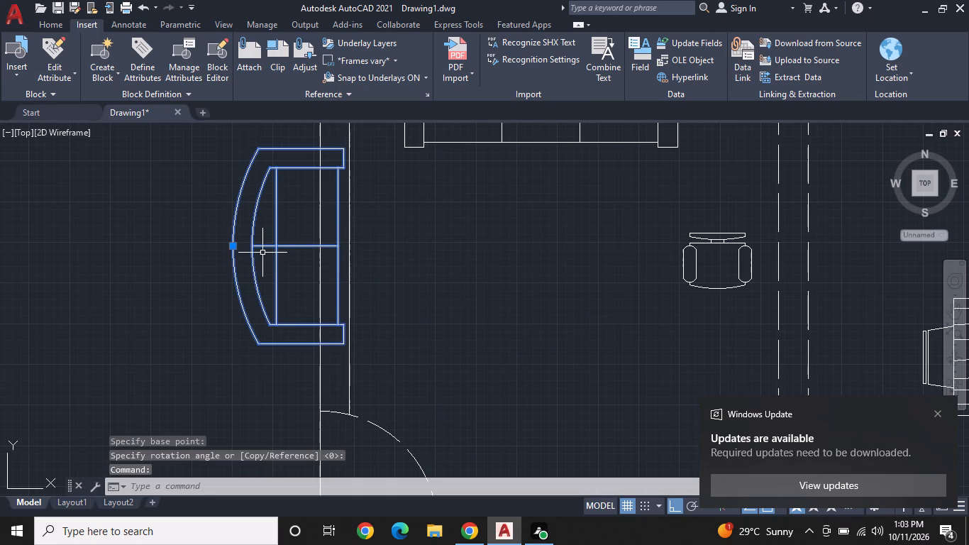
click(236, 245)
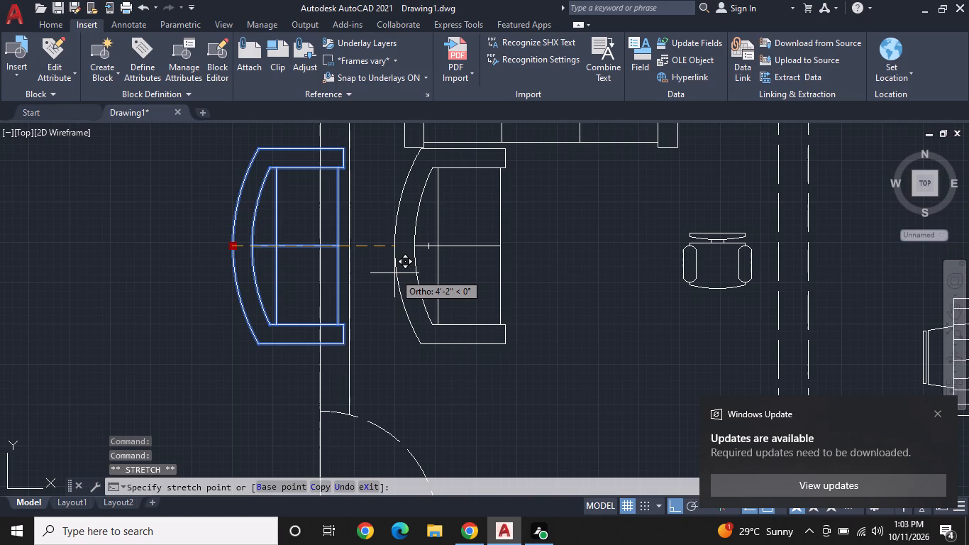
key(F8)
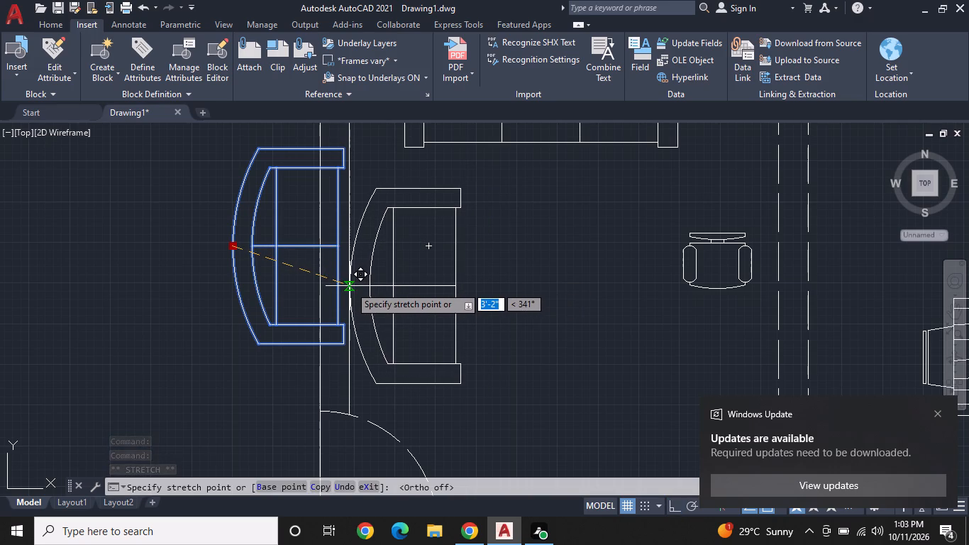
click(350, 285)
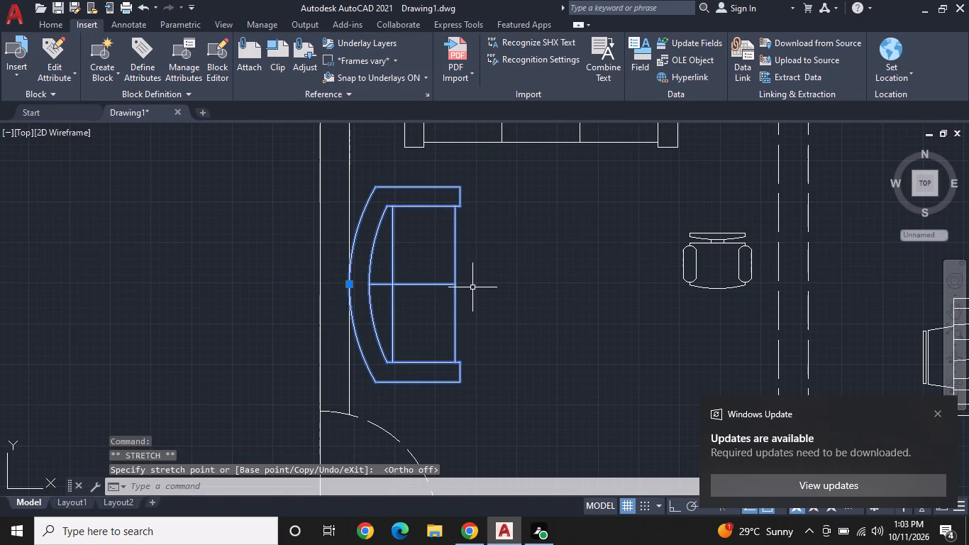
key(Escape)
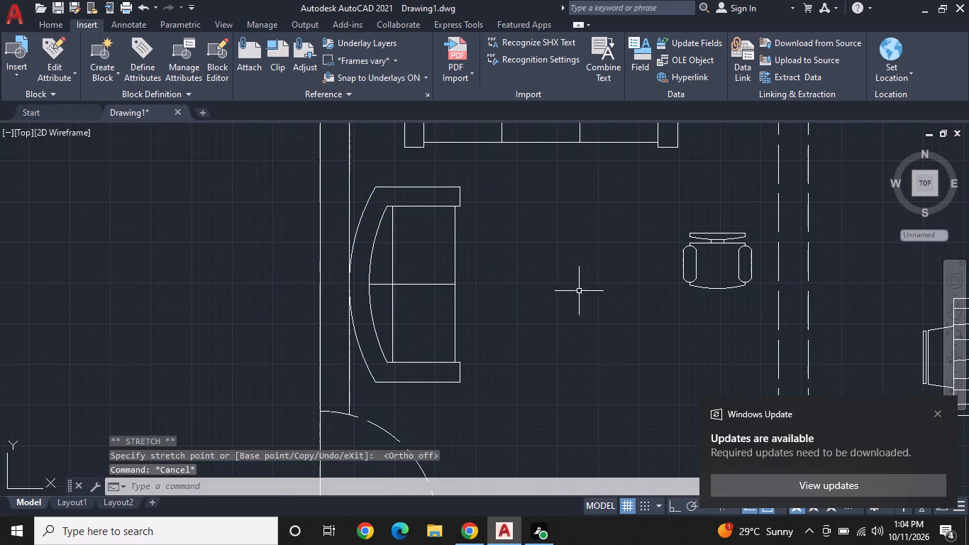
Rotate the desk chair 90° clockwise about its backrest's east corner, with Ortho on, so its back faces the dashed opening.
middle_drag(580, 306, 378, 363)
click(515, 289)
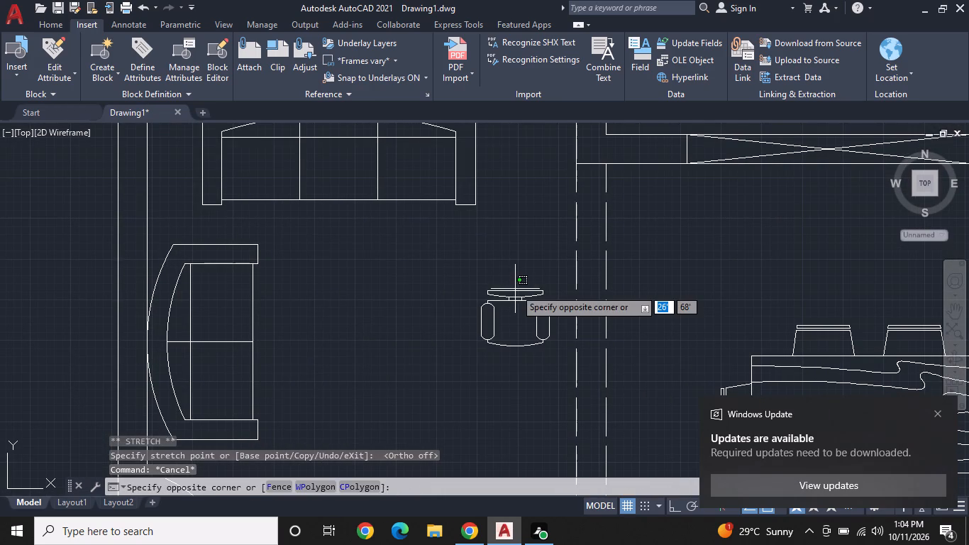
right_click(515, 289)
click(516, 299)
click(516, 299)
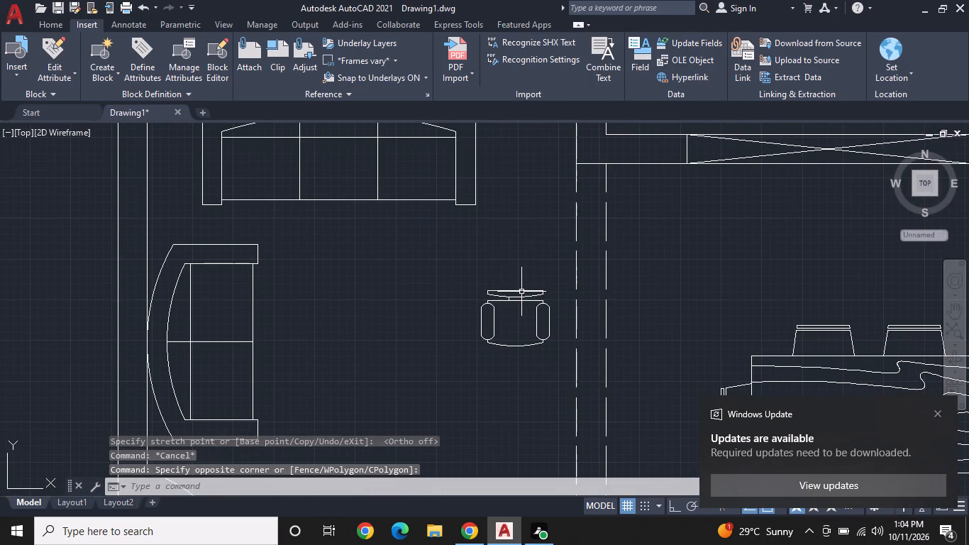
click(521, 292)
right_click(521, 297)
click(550, 316)
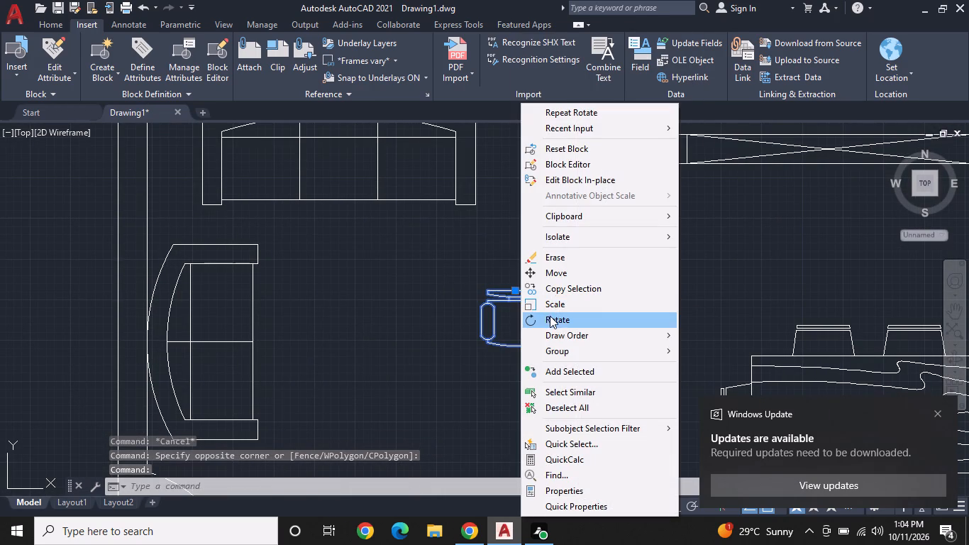
click(543, 290)
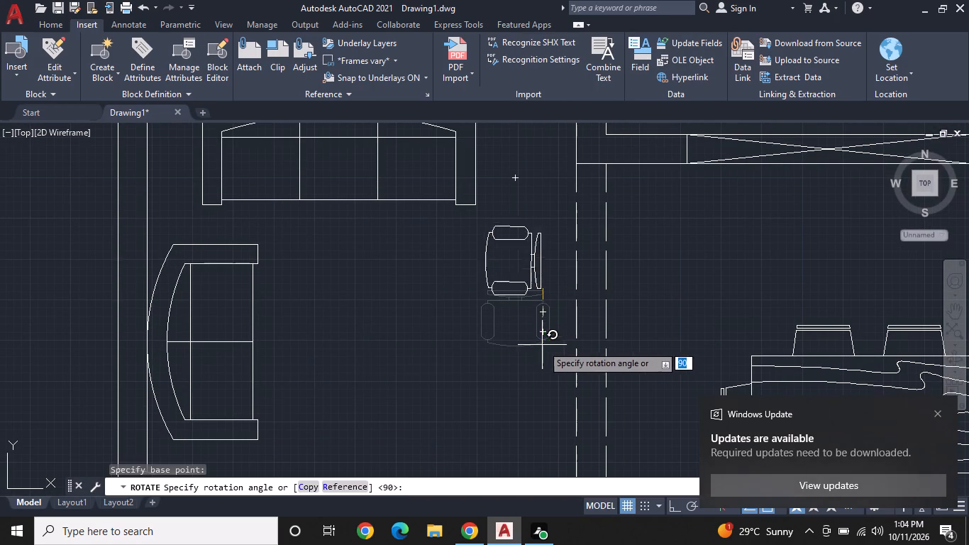
key(F8)
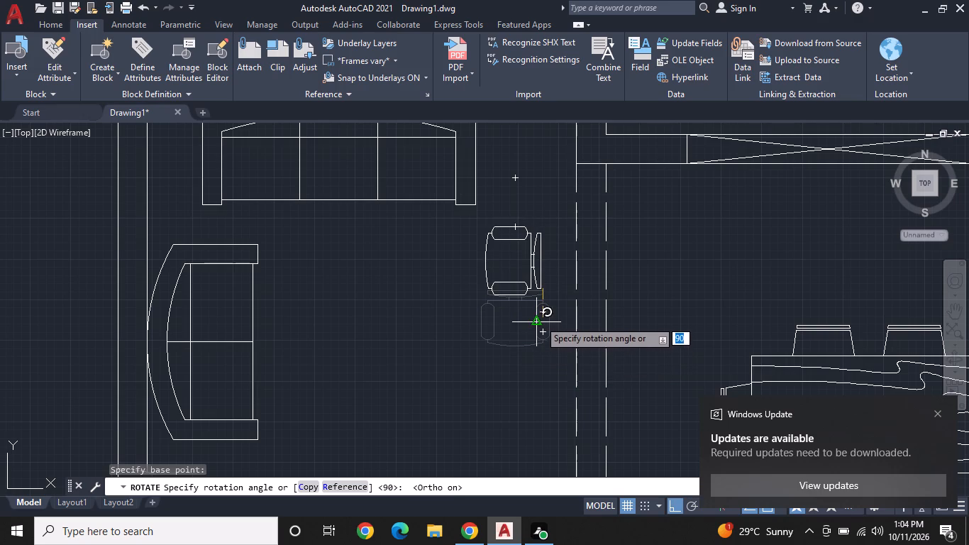
click(543, 310)
Scale the desk chair in the northwest room down slightly about the south corner of its backrest.
click(536, 255)
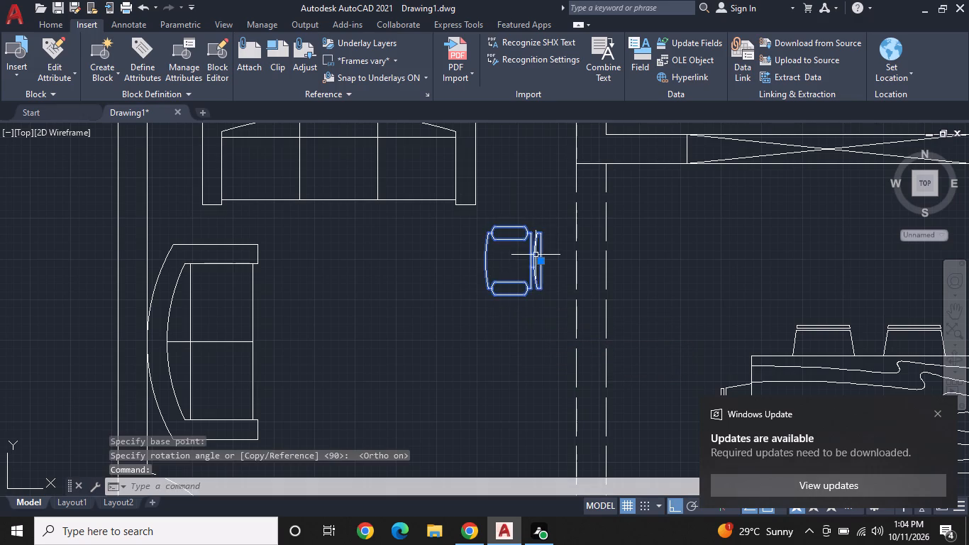
right_click(523, 266)
click(550, 299)
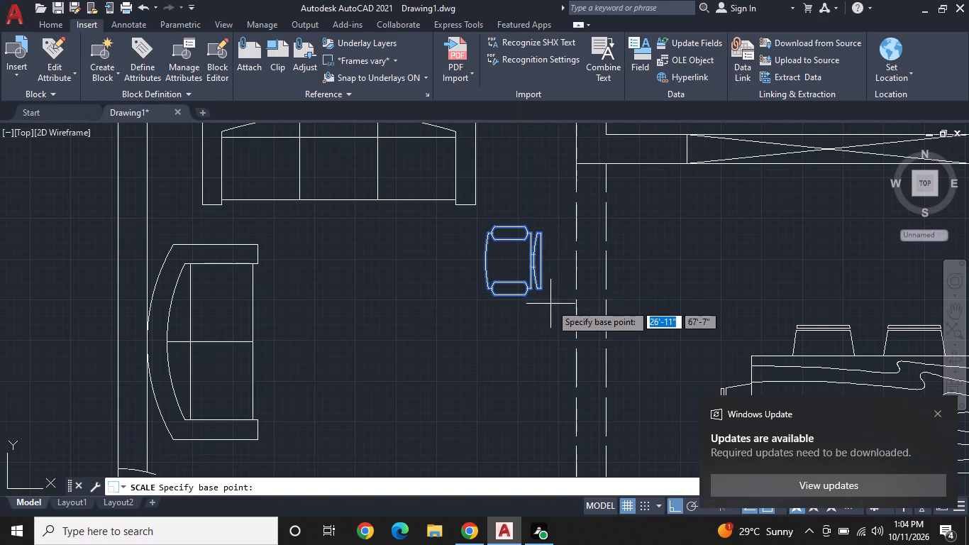
click(543, 290)
click(555, 321)
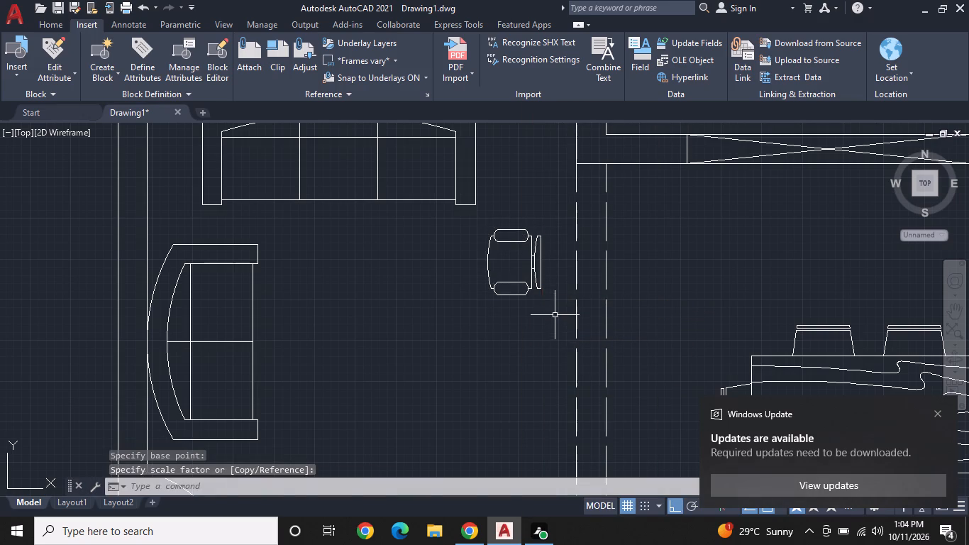
Copy the desk chair about 1'-9" straight south so two chairs stand in line beside the dashed opening.
click(531, 277)
right_click(531, 277)
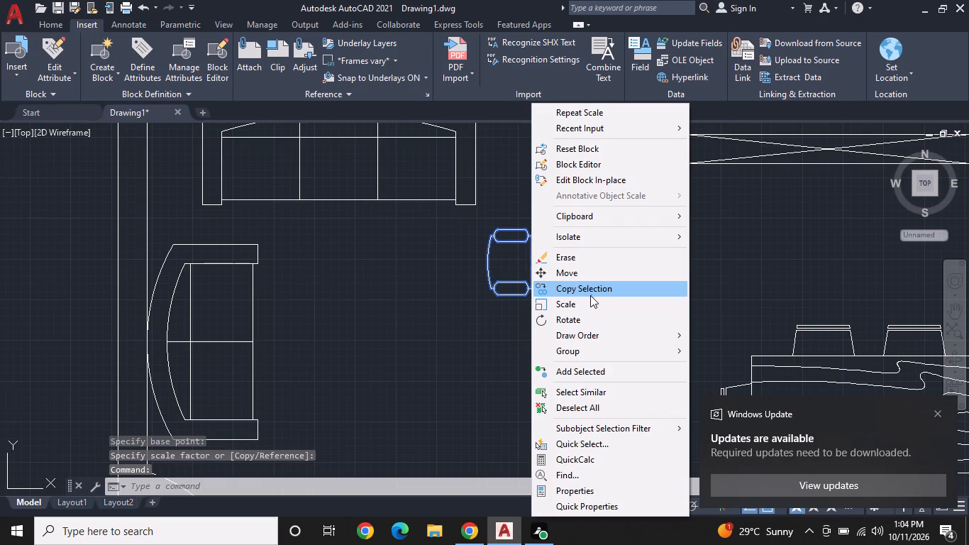
click(593, 292)
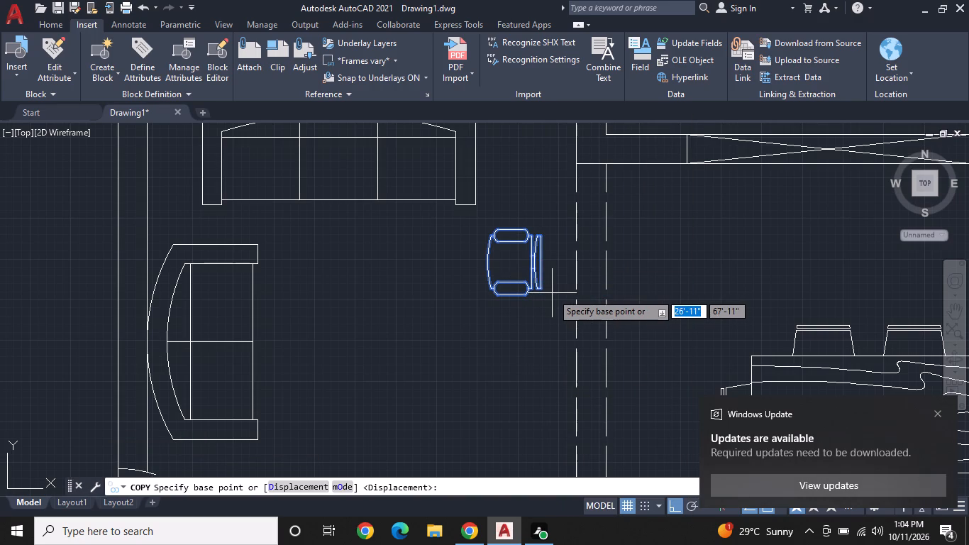
click(546, 291)
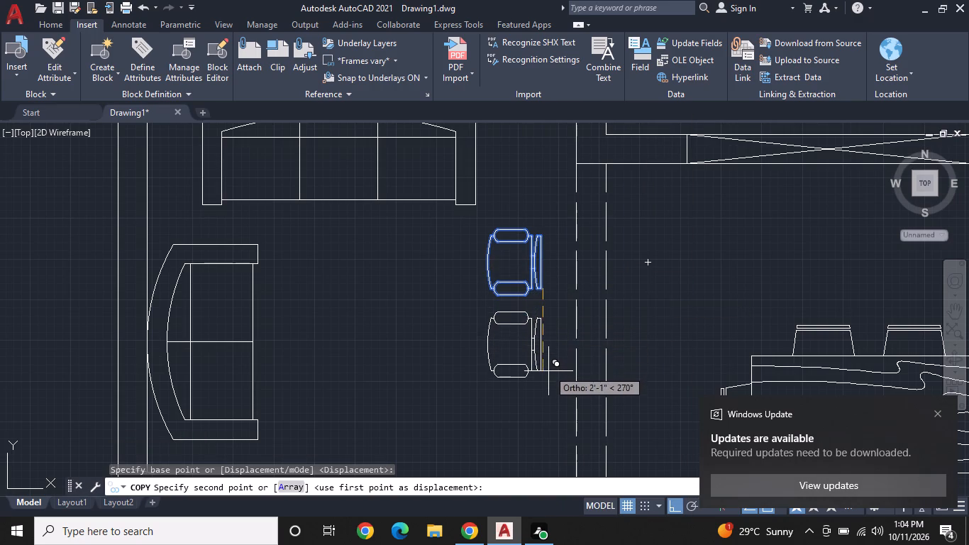
middle_drag(550, 384, 549, 359)
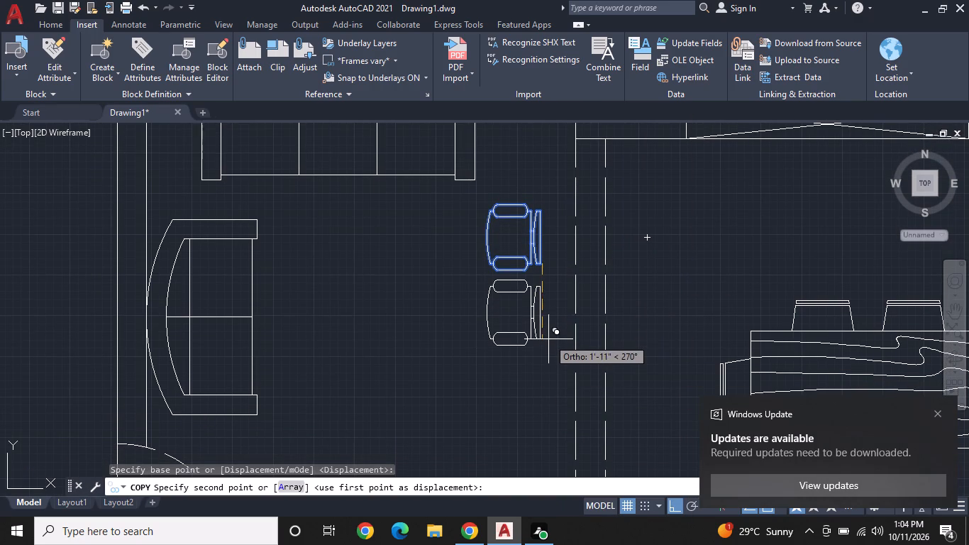
click(550, 333)
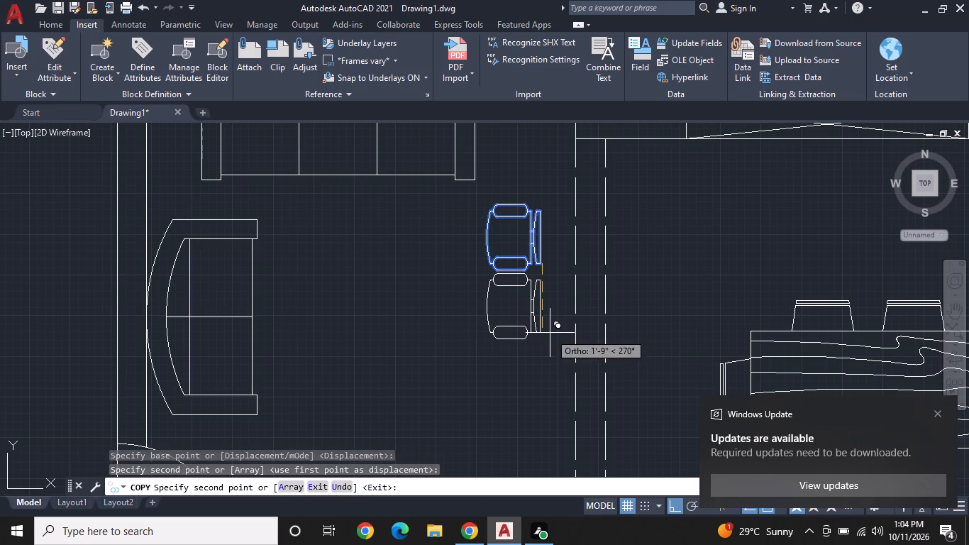
key(Escape)
Draw a rectangular coffee table about 2'-9" by 2'-5" between the two-seat sofa and the desk chairs.
scroll(571, 371, down, 2)
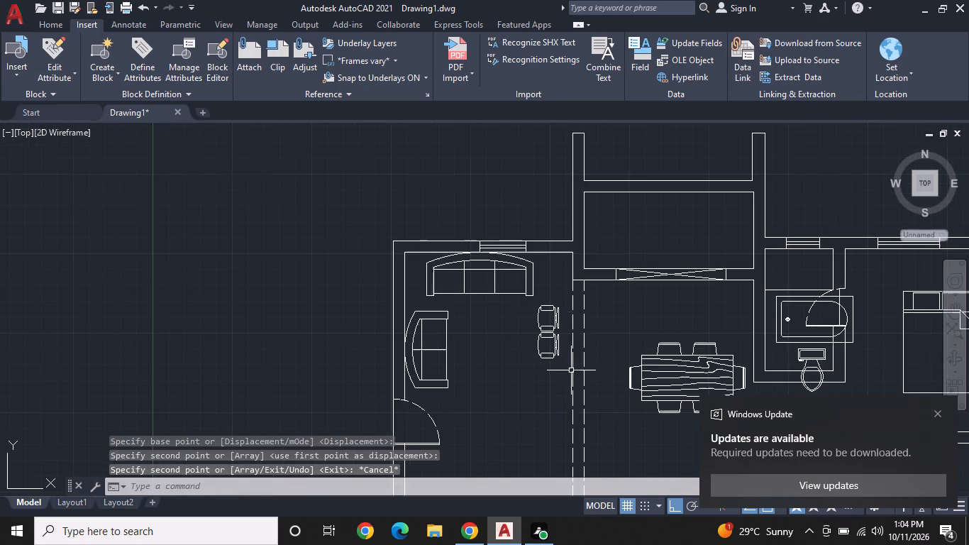
scroll(572, 368, down, 1)
middle_drag(572, 368, 592, 292)
scroll(541, 304, up, 1)
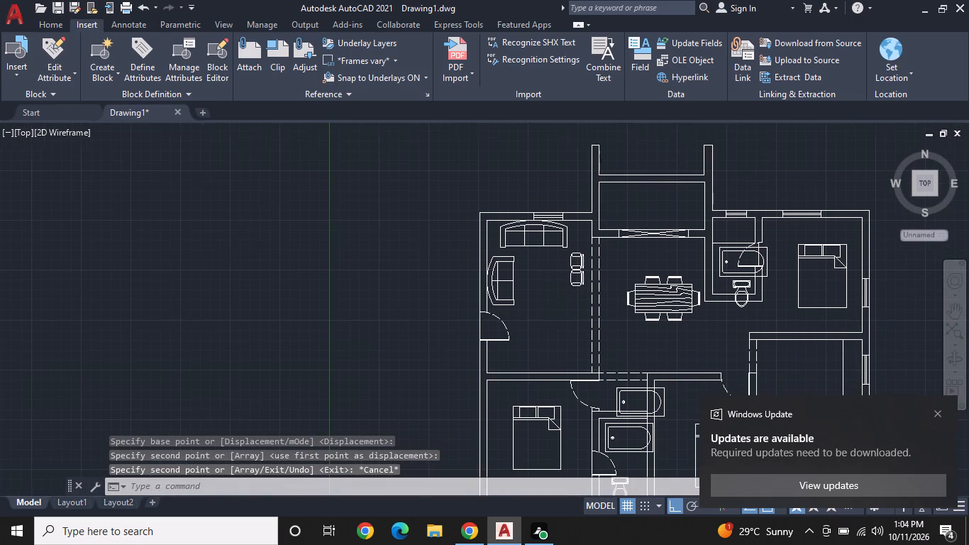
text(RE)
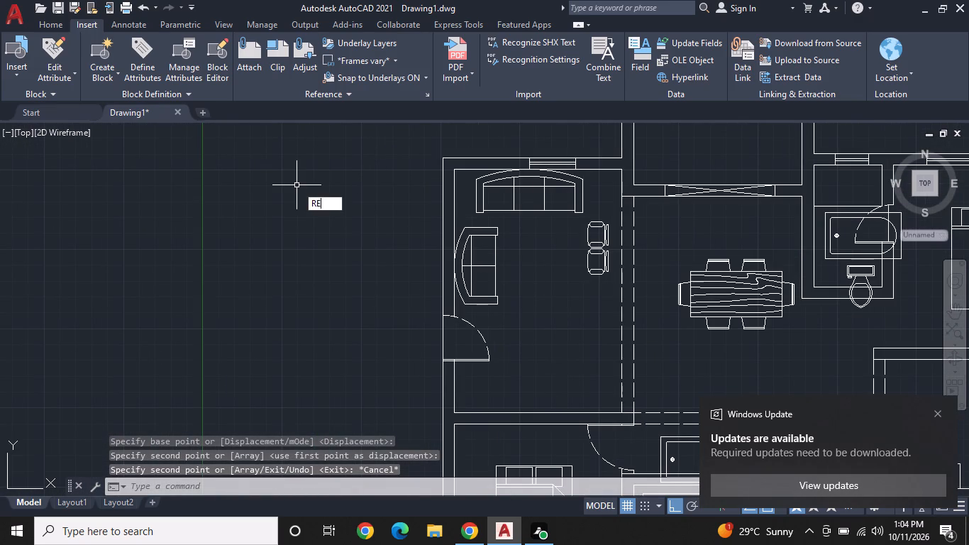
text(C)
key(space)
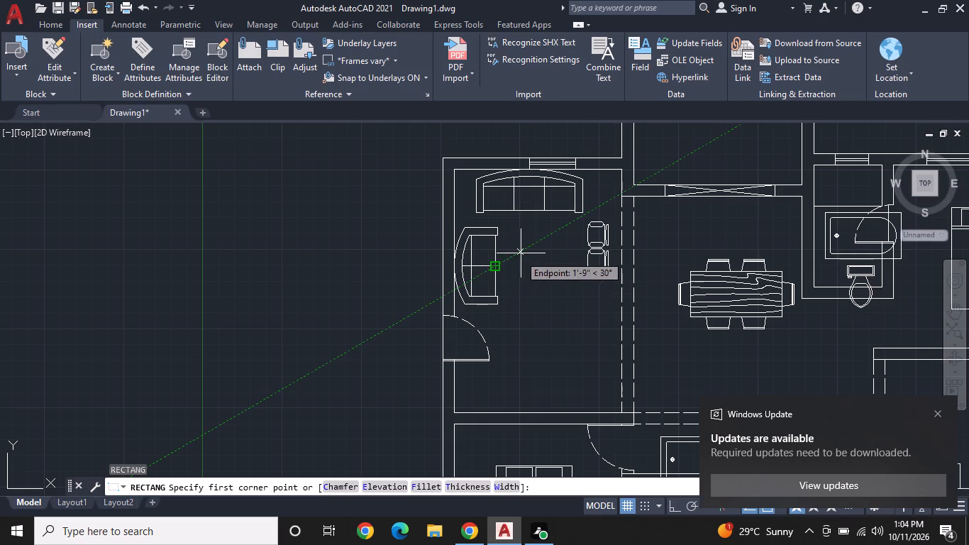
click(521, 251)
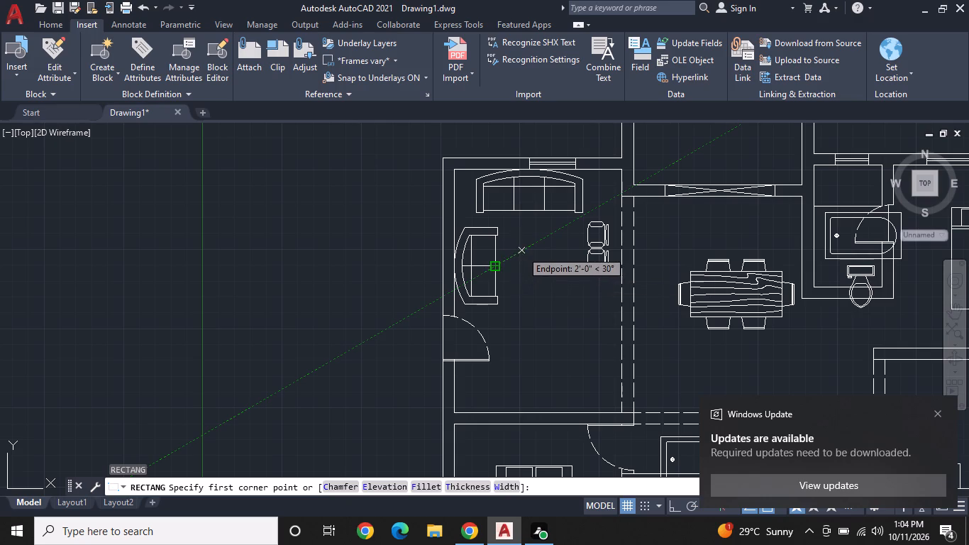
click(564, 288)
Rotate the six-seat dining table 270° about the southeast corner of its east end chair, with Ortho on.
middle_drag(583, 309, 443, 260)
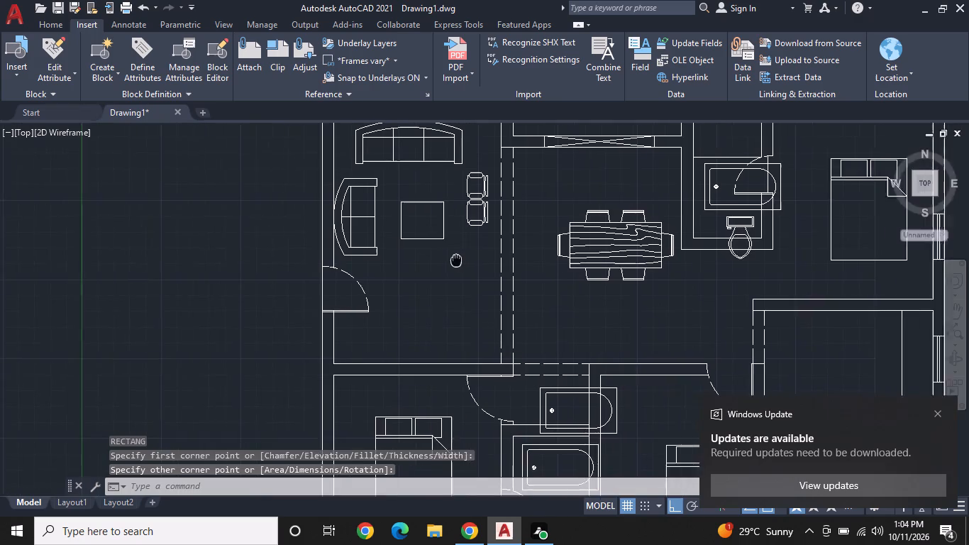
middle_drag(443, 260, 410, 260)
click(592, 260)
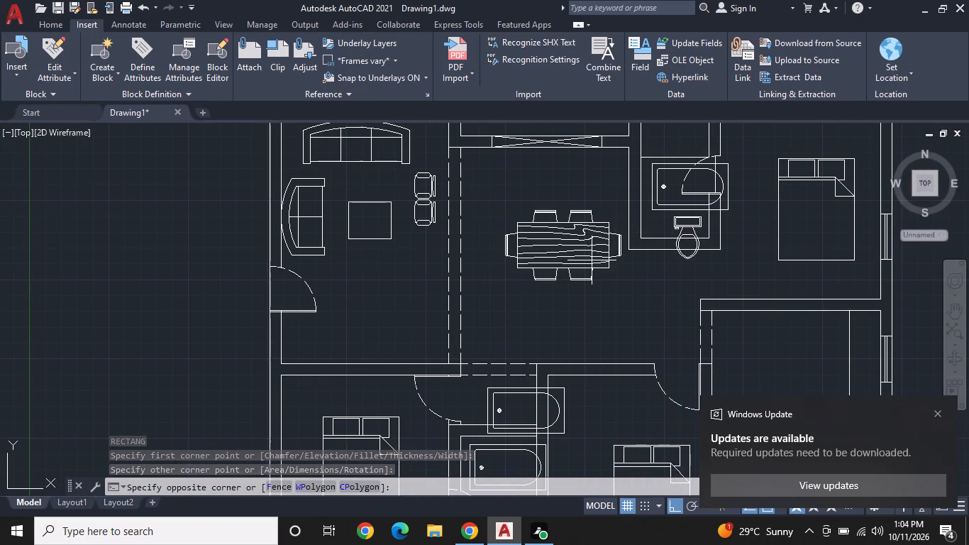
click(535, 249)
right_click(535, 249)
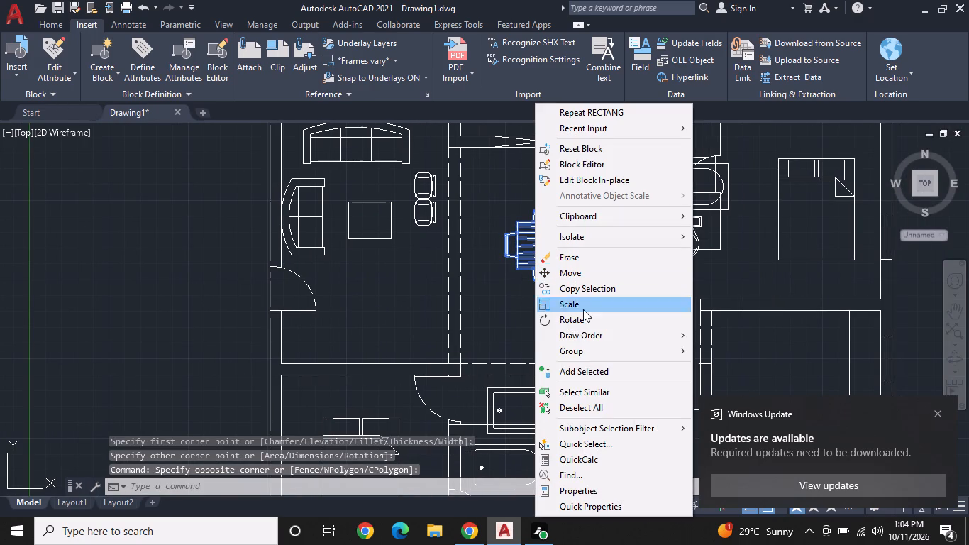
click(583, 324)
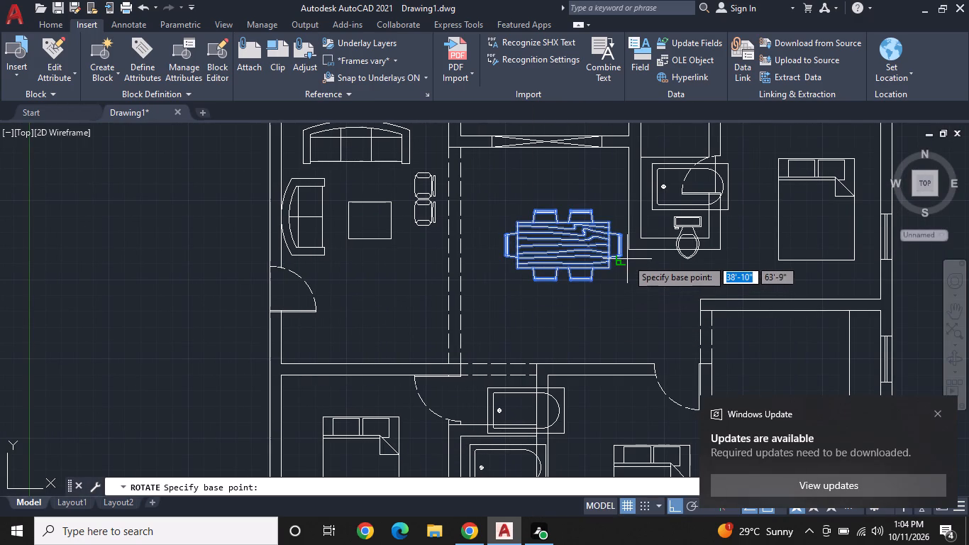
click(622, 258)
click(579, 339)
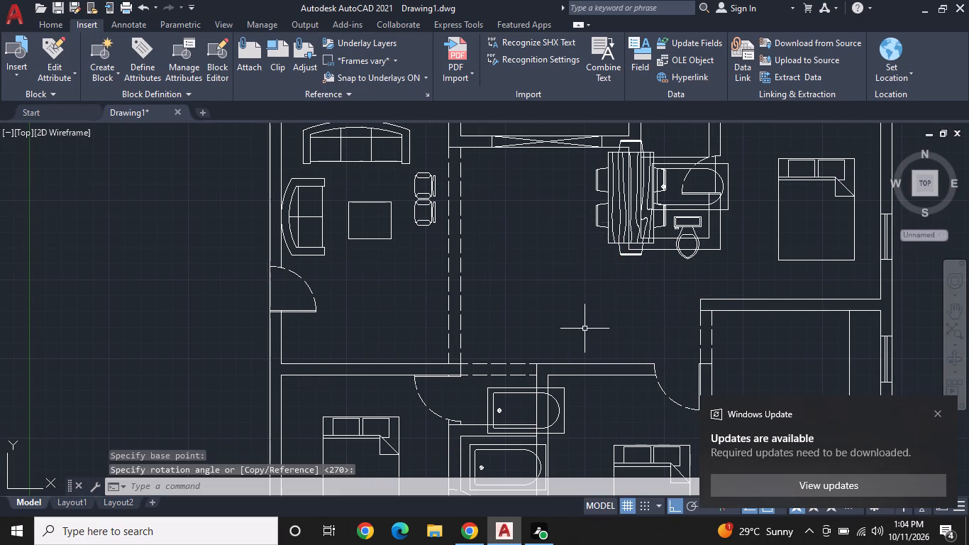
Move the rotated dining table by its centre grip into the middle of the dining area, with Ortho off.
click(619, 227)
click(634, 199)
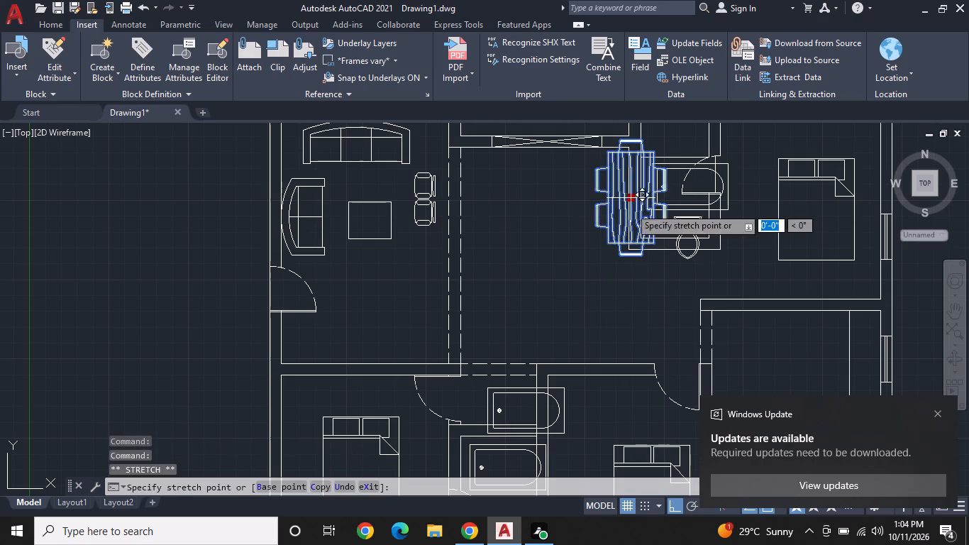
key(F8)
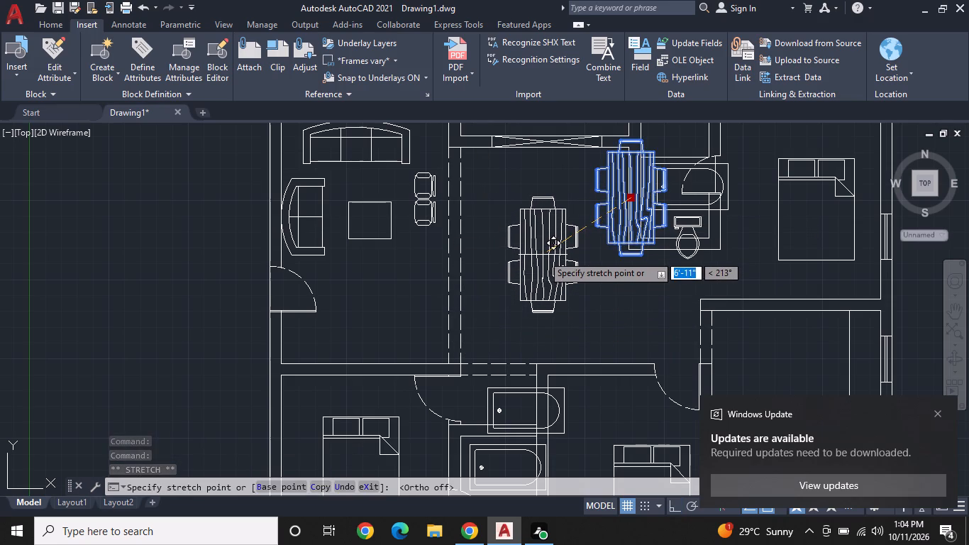
click(550, 257)
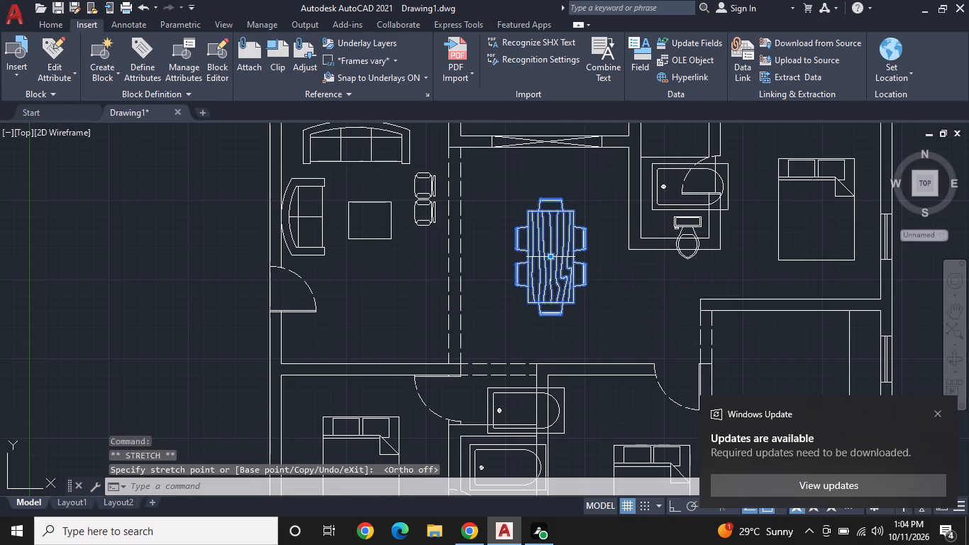
key(Escape)
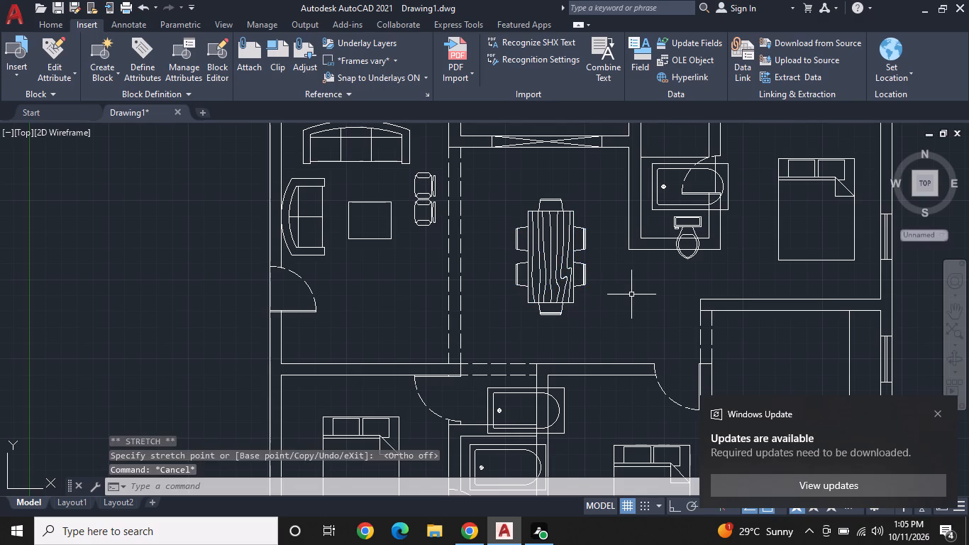
Copy the northern desk chair twice into the room north of the crossed window, placing the copies side by side.
middle_drag(626, 304, 655, 443)
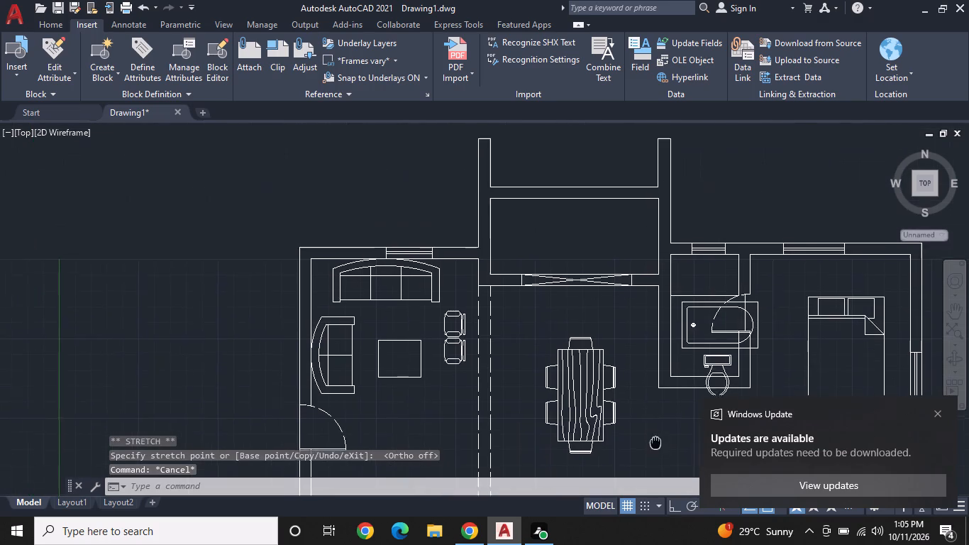
middle_drag(655, 443, 656, 446)
middle_drag(633, 370, 598, 448)
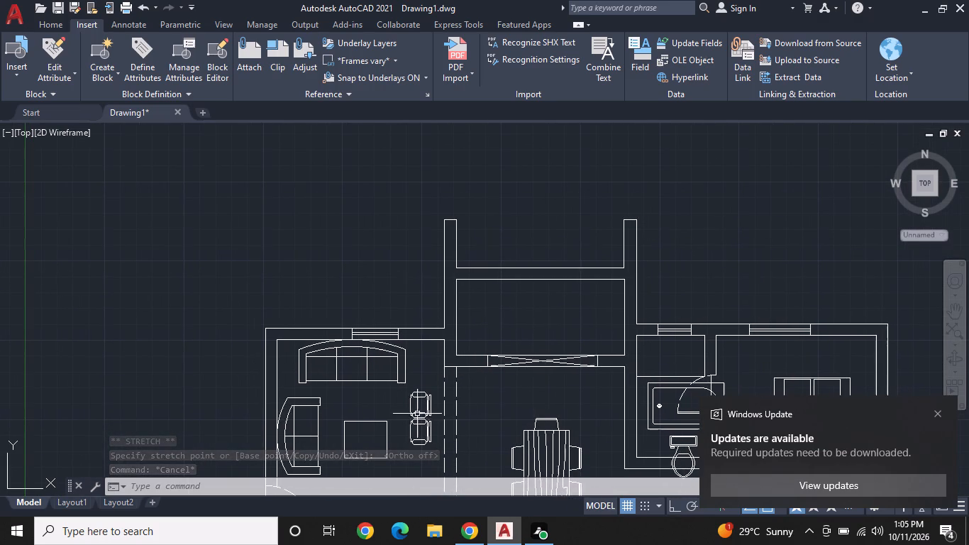
click(428, 399)
right_click(430, 396)
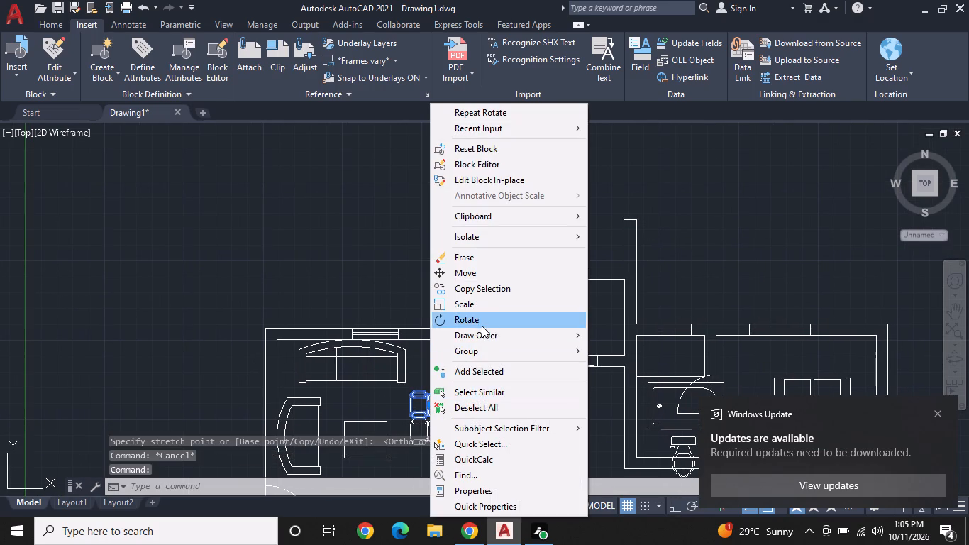
click(504, 291)
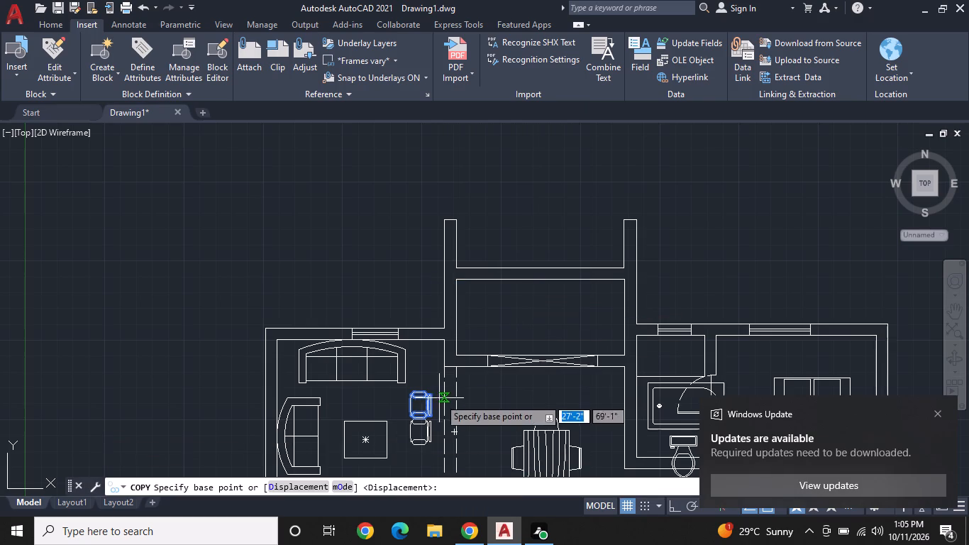
click(431, 398)
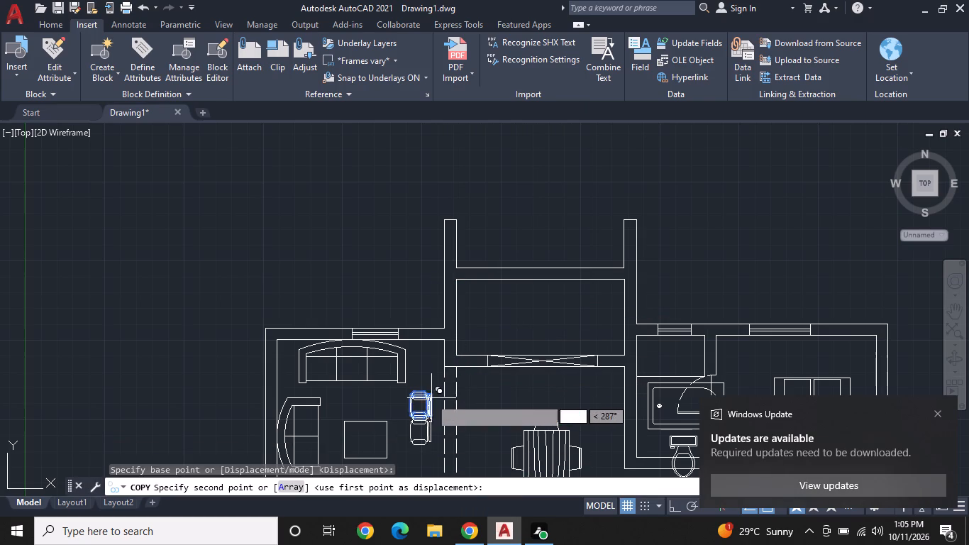
click(575, 319)
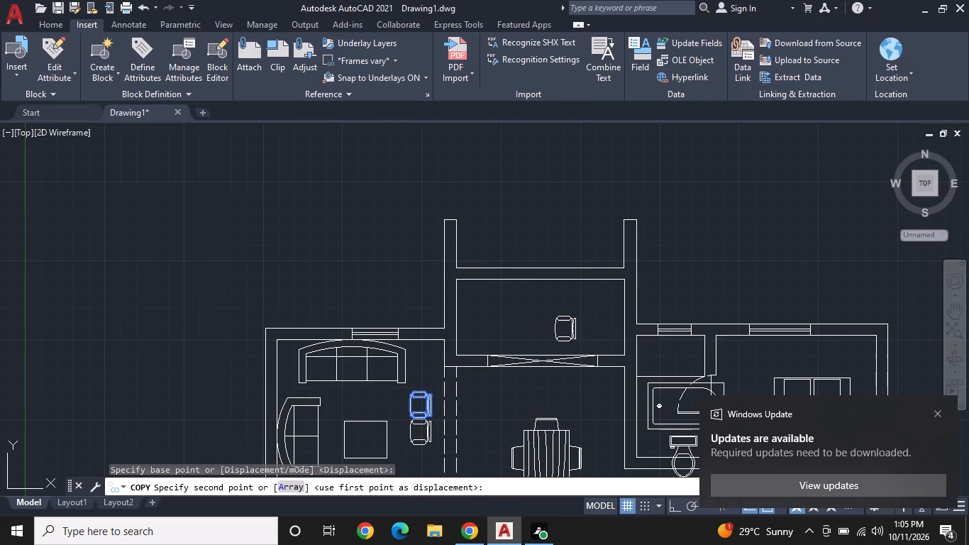
click(524, 322)
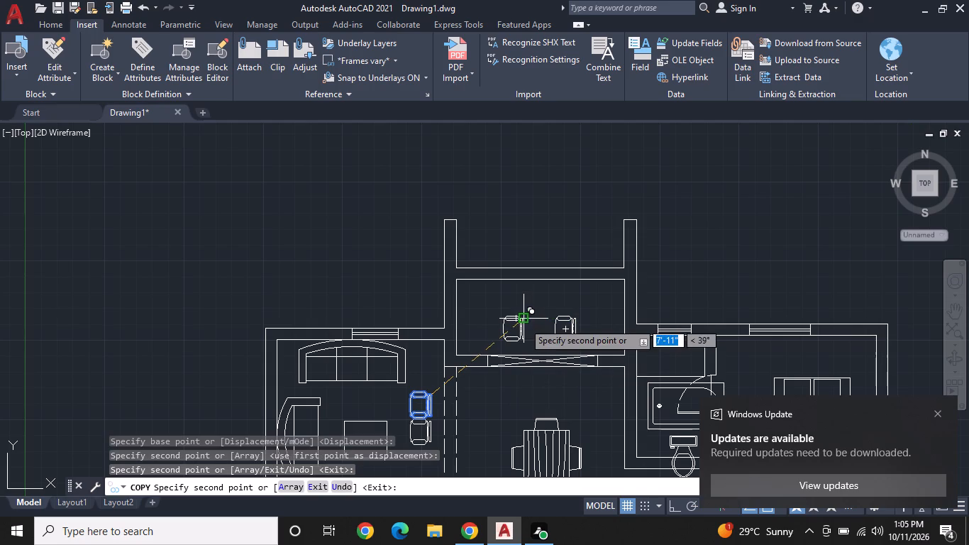
key(Escape)
Rotate the eastern chair copy clockwise about its backrest's south corner to a slanted angle, with its back facing southeast.
scroll(528, 336, up, 2)
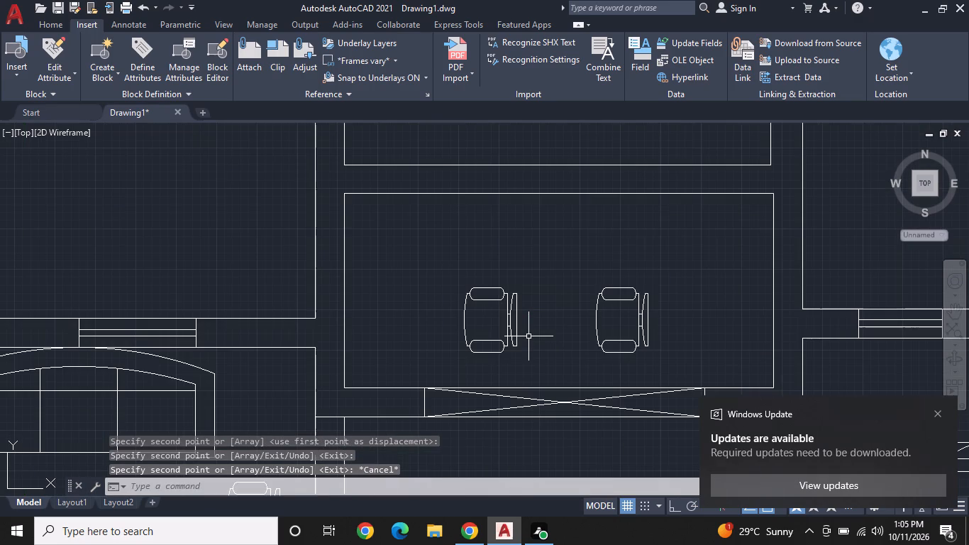
middle_drag(528, 336, 422, 357)
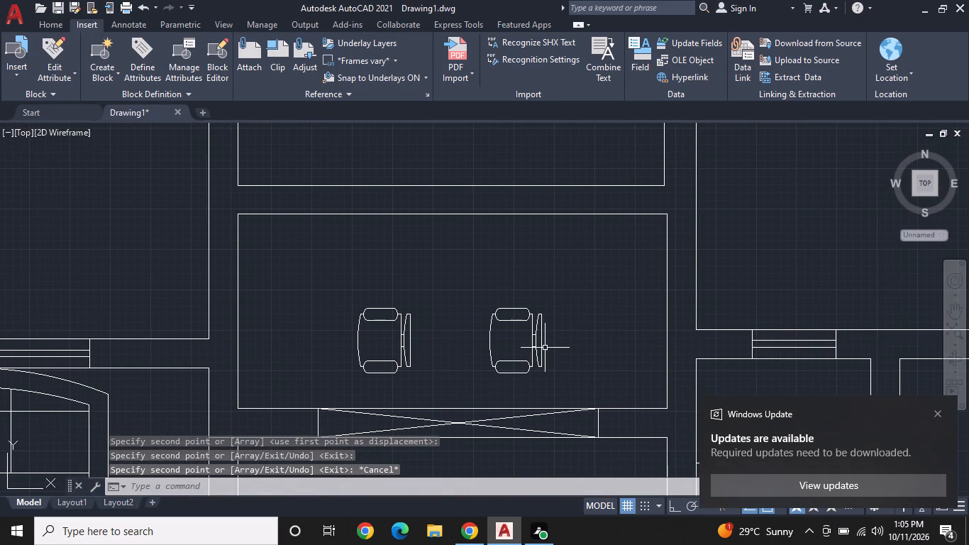
click(538, 331)
click(528, 340)
right_click(528, 340)
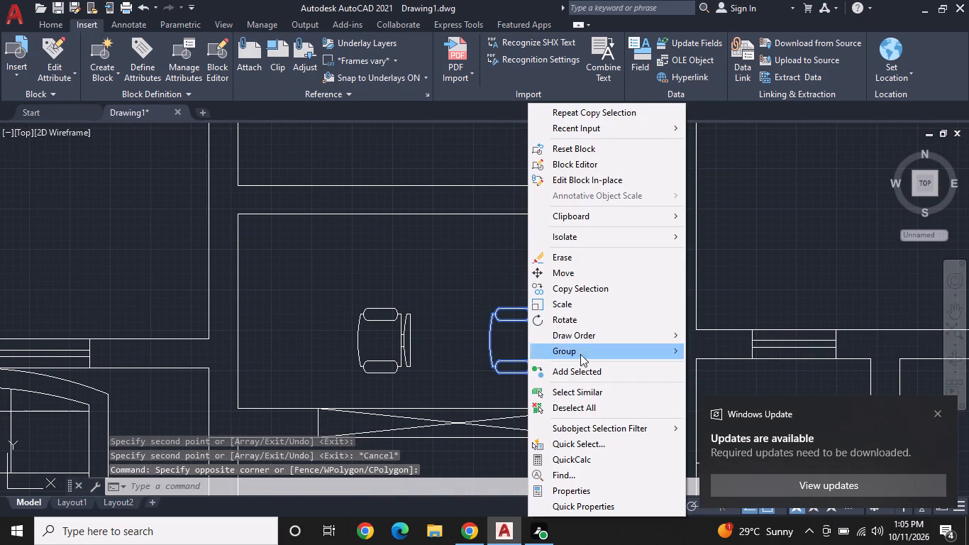
click(586, 321)
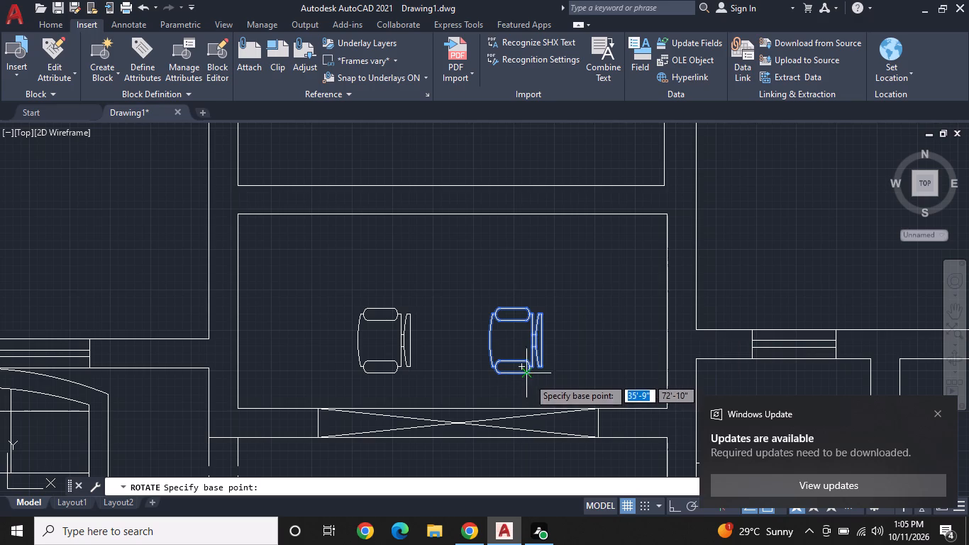
click(546, 364)
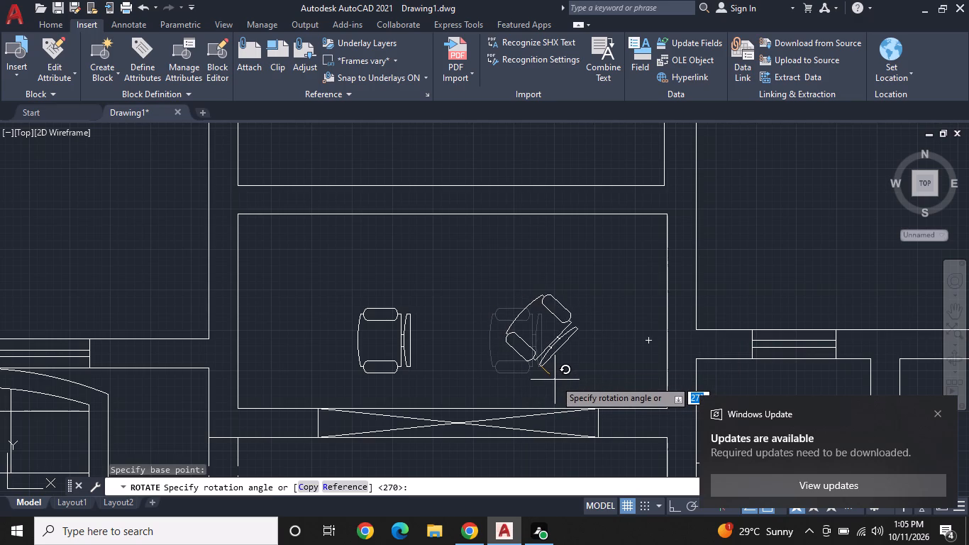
click(553, 382)
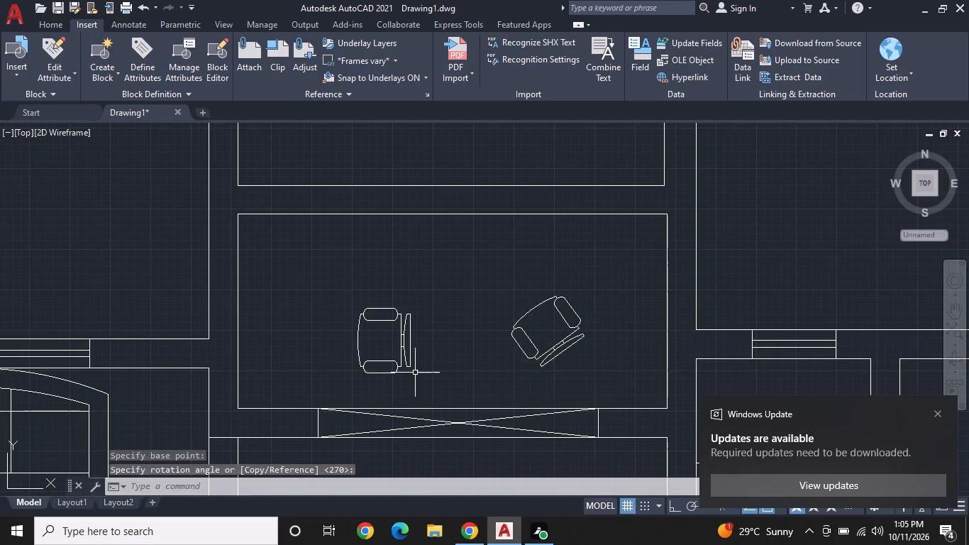
Rotate the western desk chair copy about 214° about its backrest's south corner, with its back facing southwest.
click(410, 366)
right_click(410, 366)
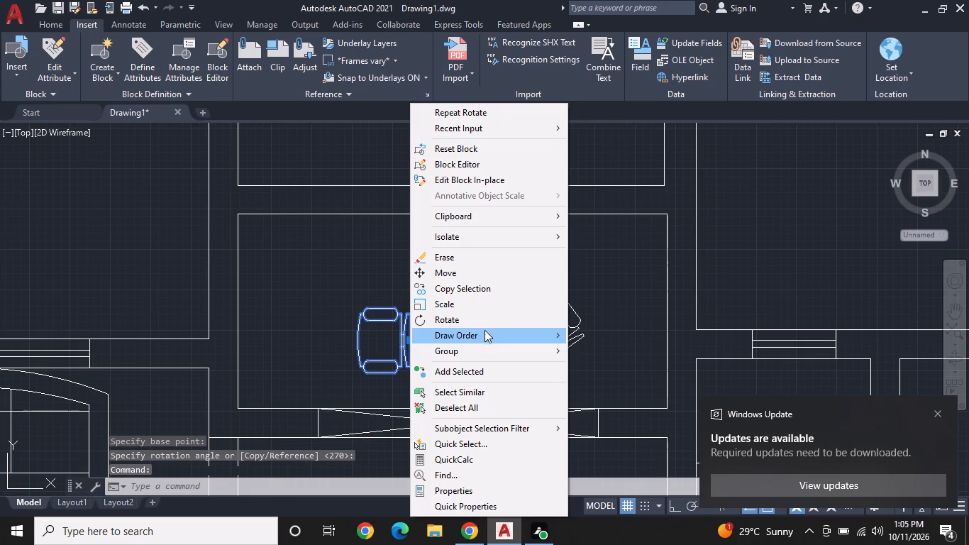
click(487, 324)
click(414, 371)
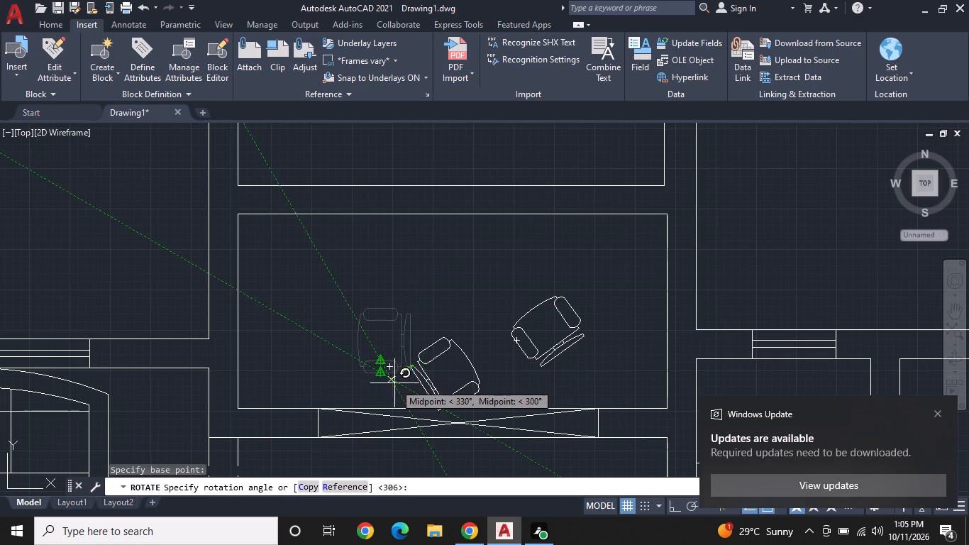
click(402, 391)
Move the rotated western chair by its backrest grip about 2'-2" west-northwest, into the western part of the room.
click(423, 380)
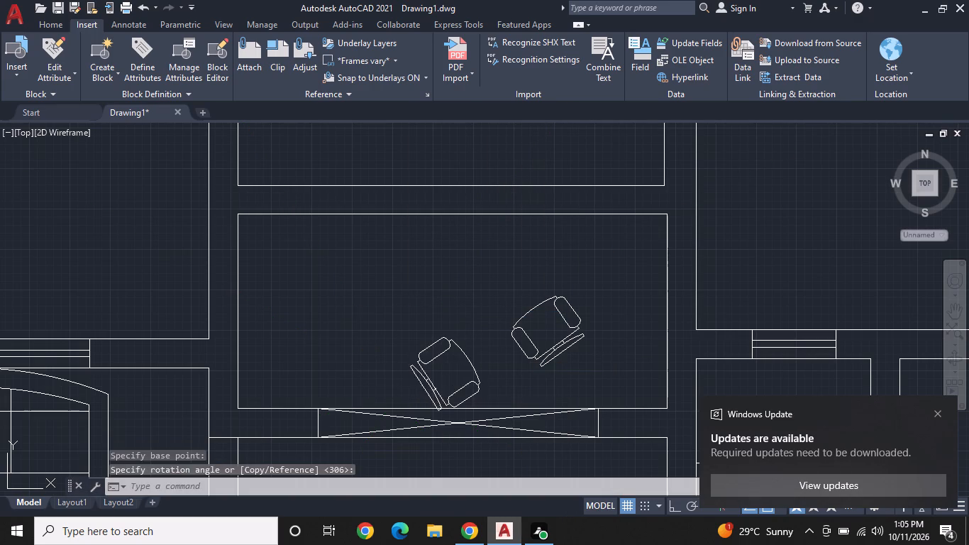
click(426, 387)
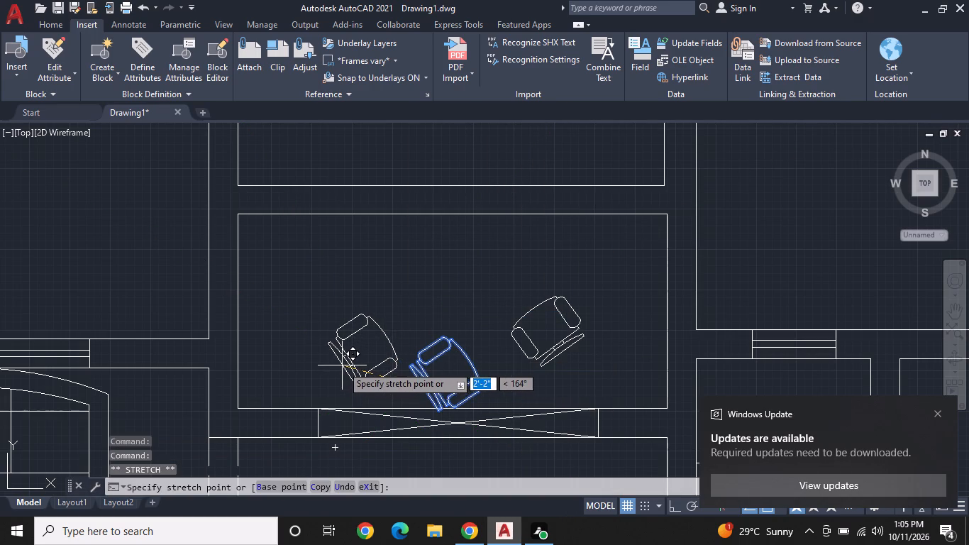
click(342, 361)
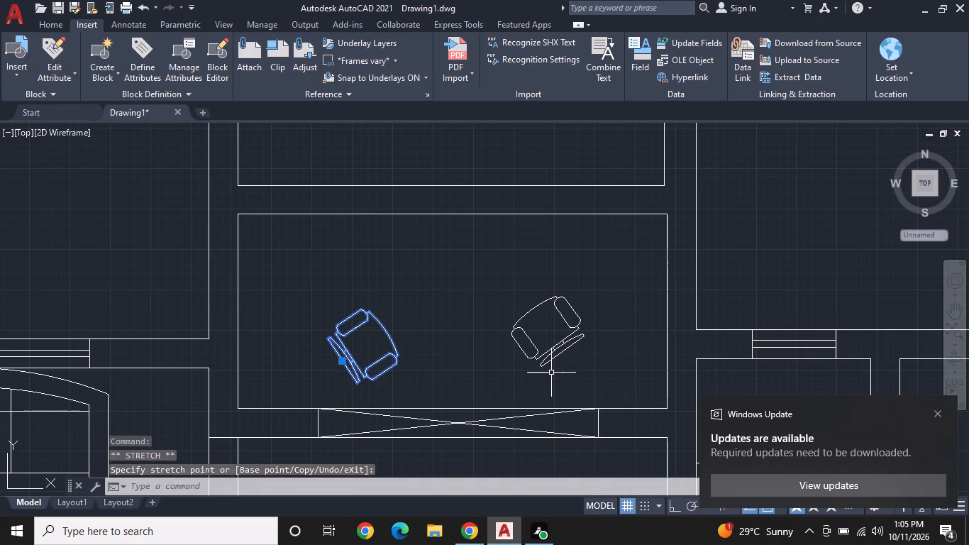
key(Escape)
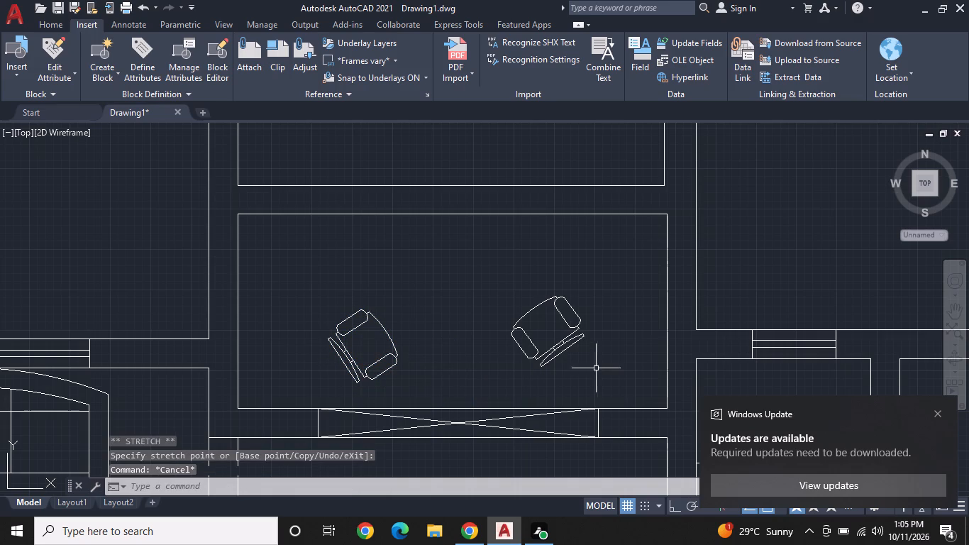
Move the slanted eastern chair by its backrest grip slightly southwest, closer to the crossed window.
click(560, 351)
click(563, 353)
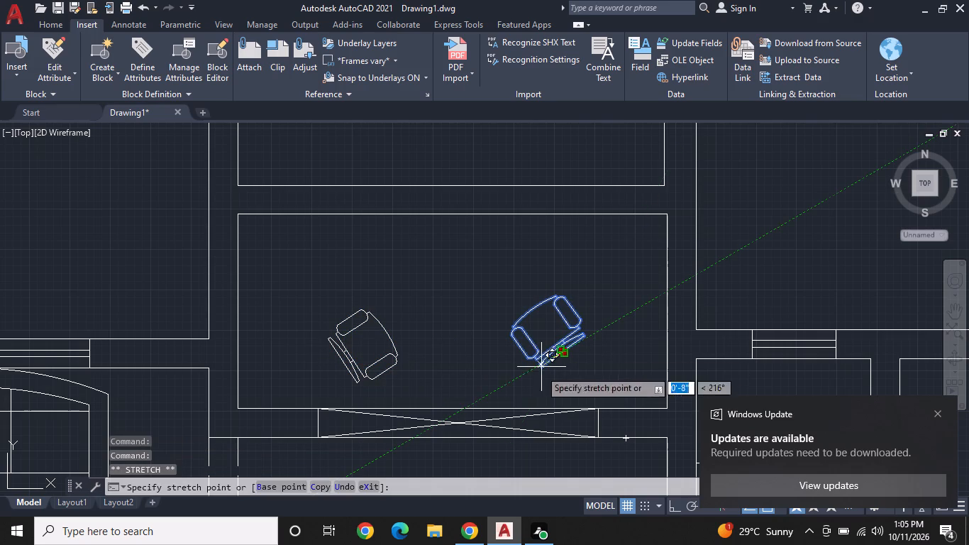
click(531, 374)
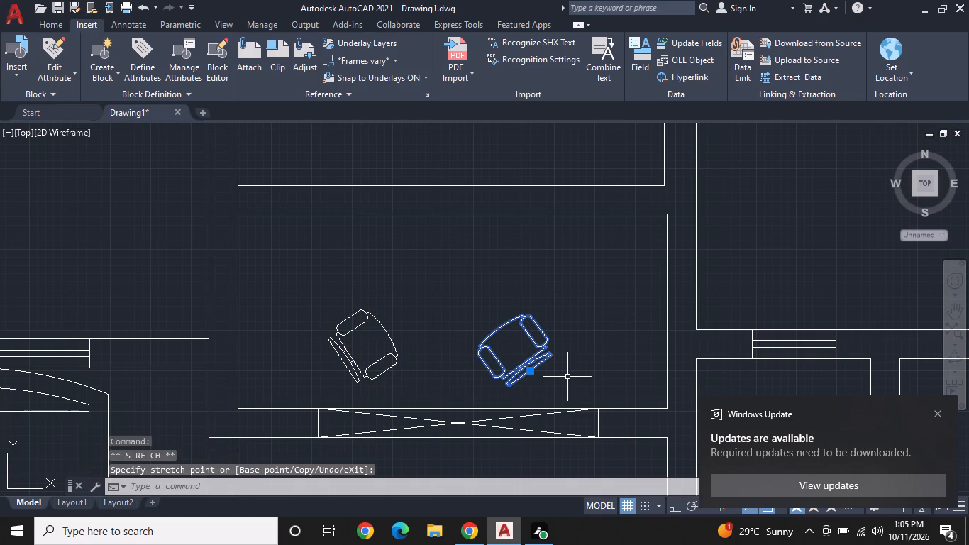
key(Escape)
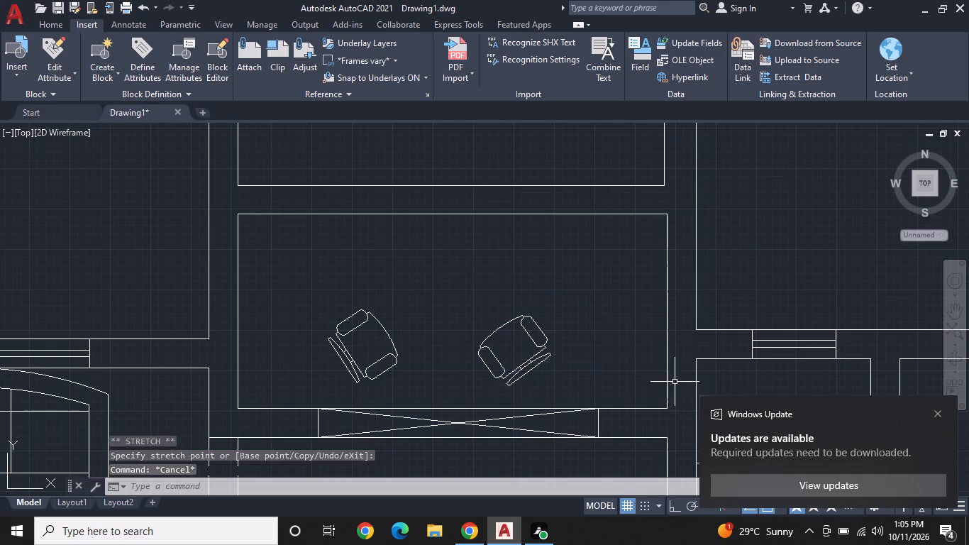
Dismiss the Windows Update notification.
click(936, 409)
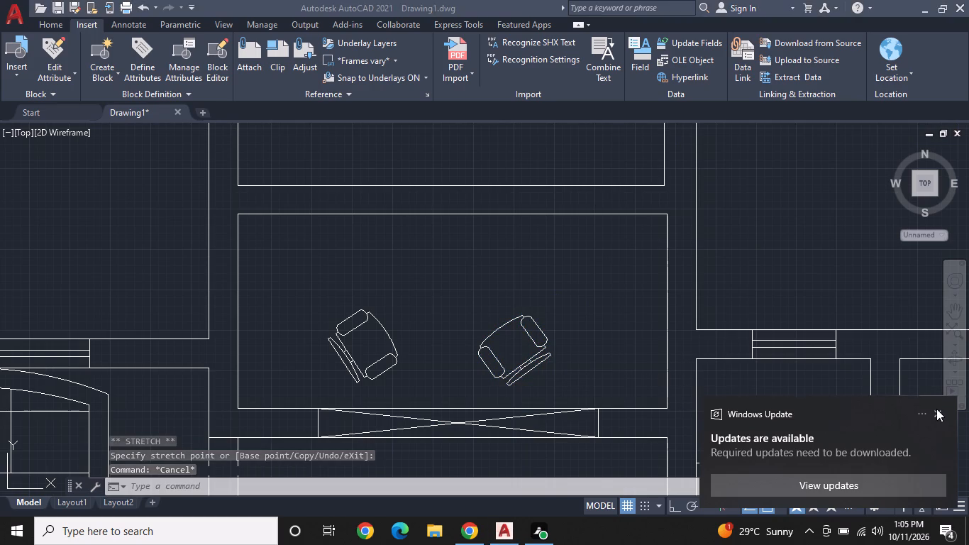
Scale the oversized bathtub in the bathroom about its southwest corner down to about a third of its size.
middle_drag(883, 424, 333, 238)
middle_drag(348, 302, 944, 172)
middle_drag(914, 189, 607, 218)
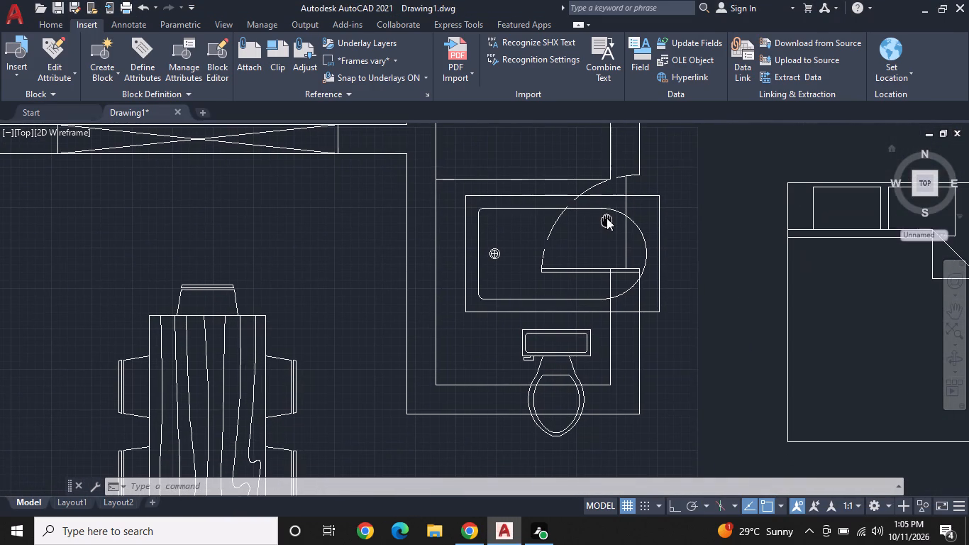
middle_drag(607, 218, 607, 217)
middle_drag(597, 294, 600, 265)
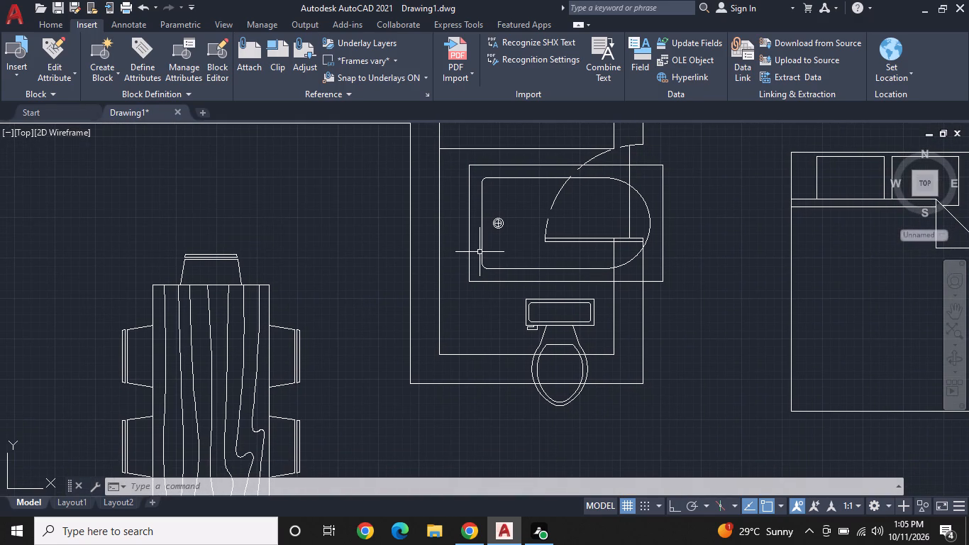
click(492, 221)
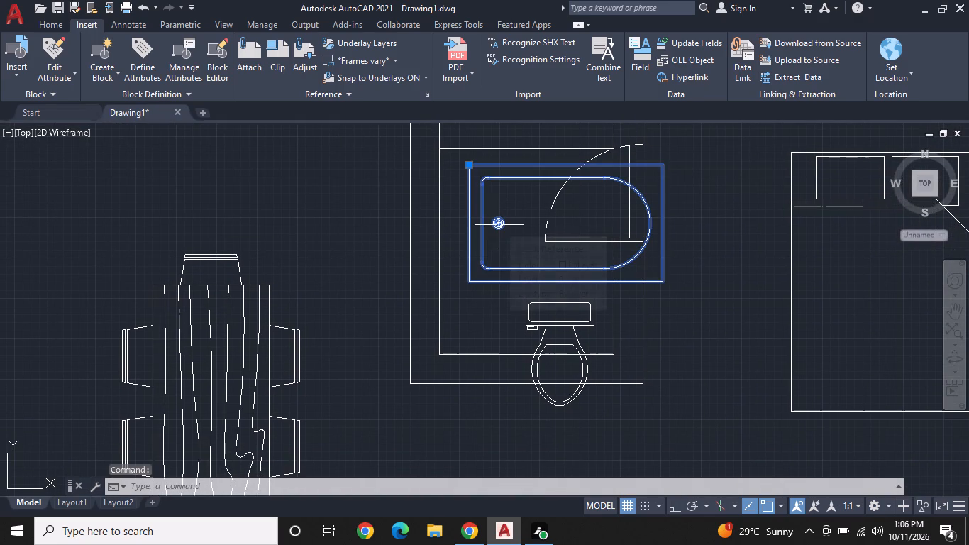
right_click(499, 225)
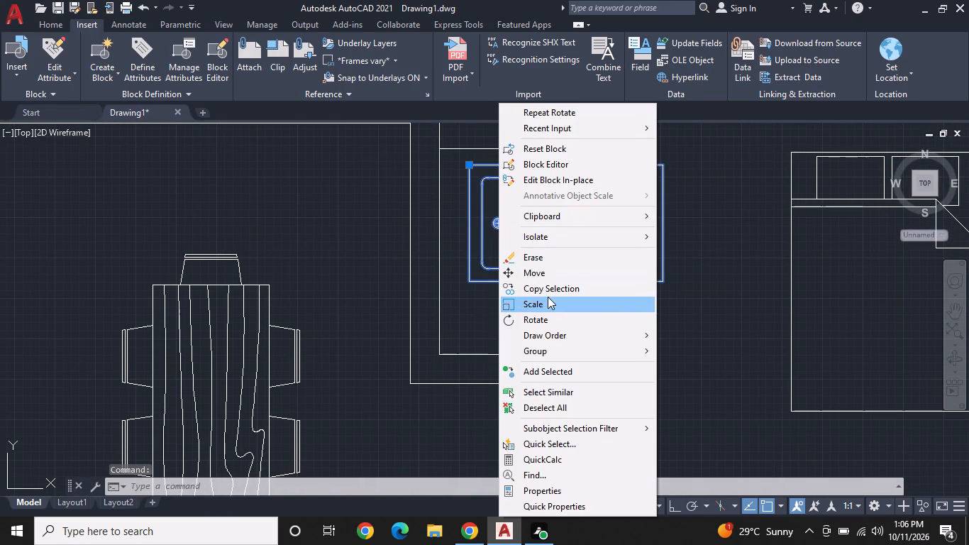
click(548, 297)
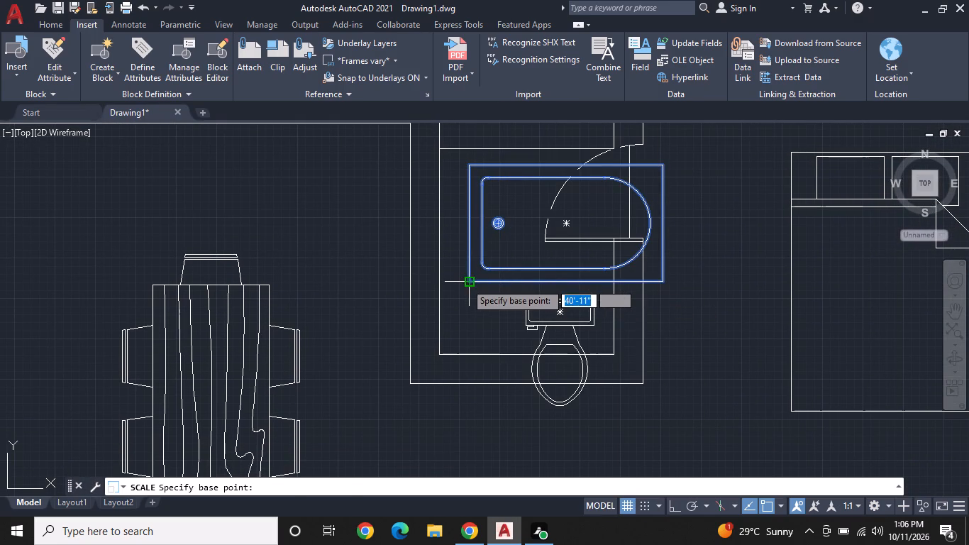
click(465, 282)
click(499, 267)
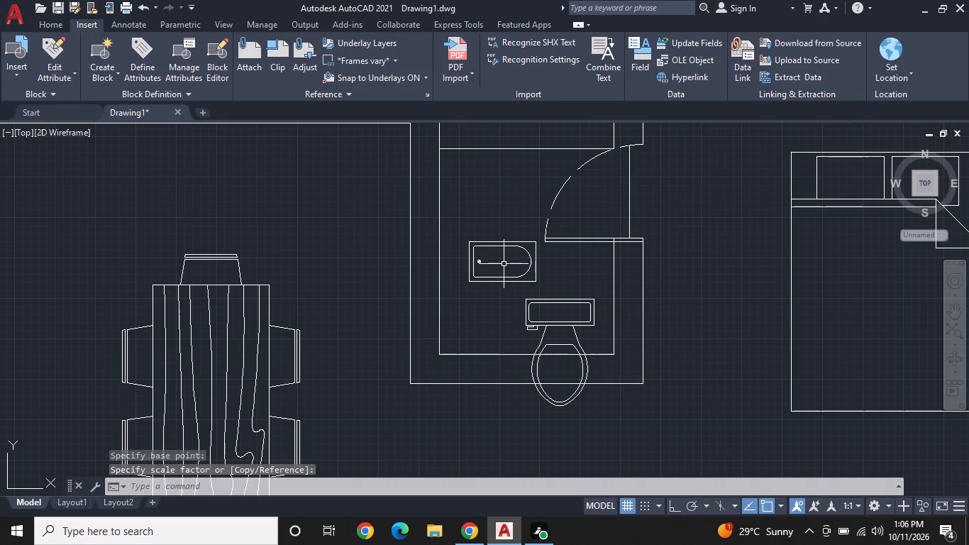
Rotate the scaled bathtub 90° about its northwest corner, with Ortho on.
click(509, 244)
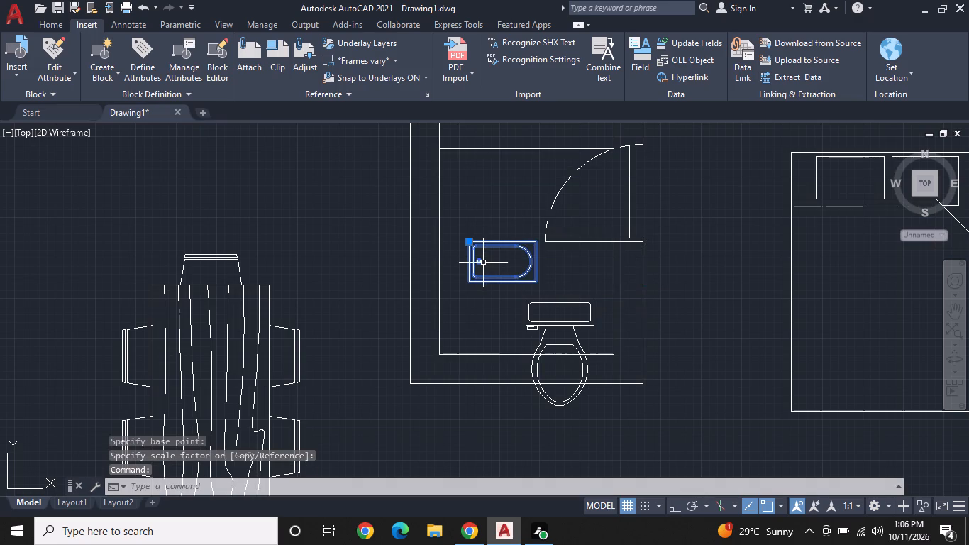
right_click(483, 263)
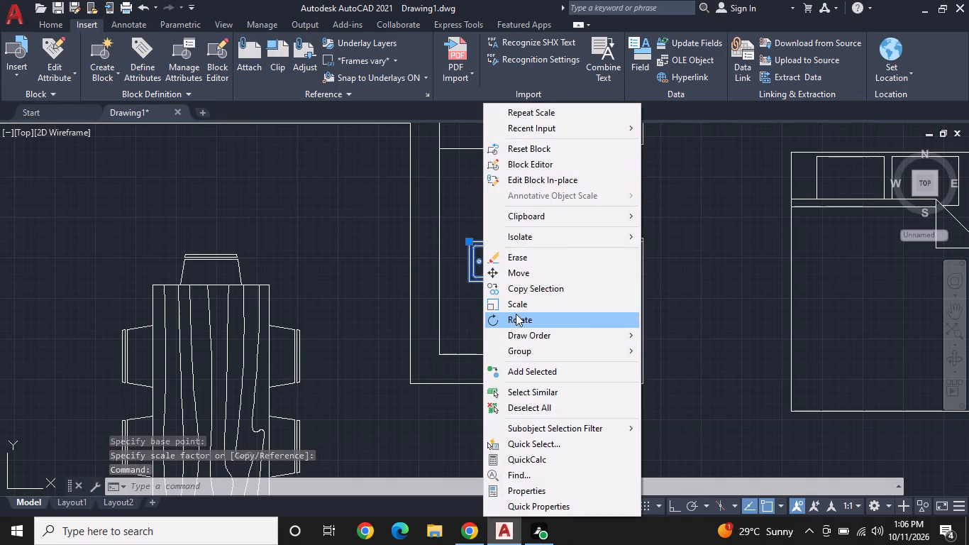
click(516, 314)
click(466, 240)
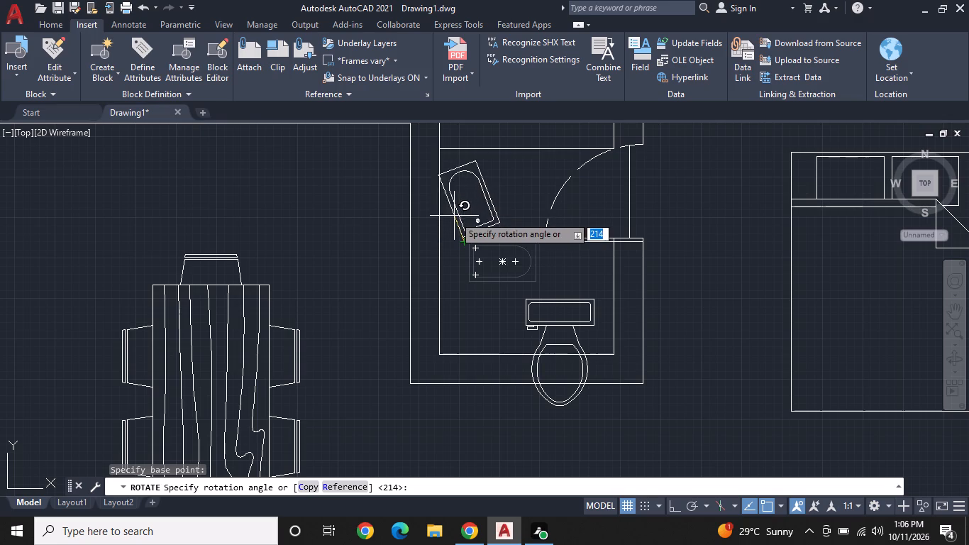
key(F8)
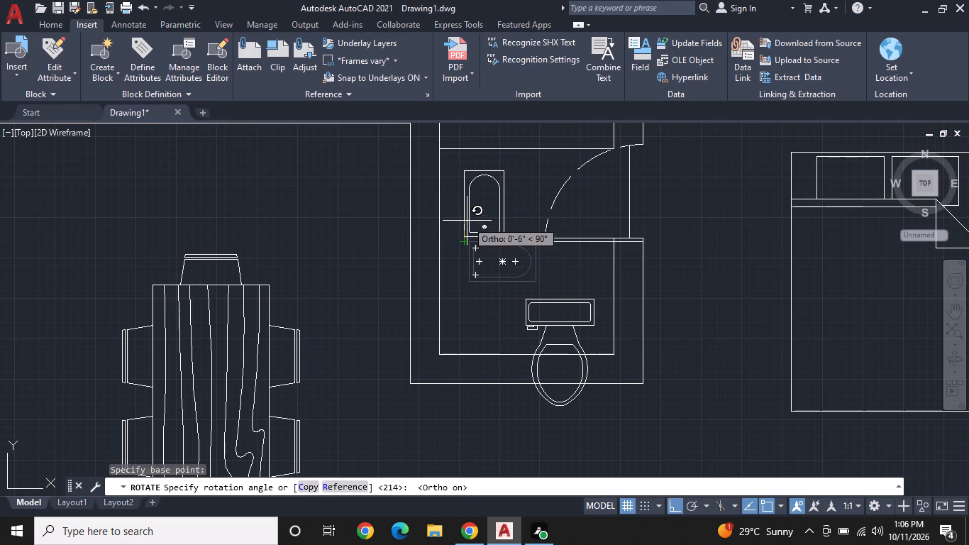
click(467, 221)
Move the bathtub by its northwest corner into the bathroom's inner northwest corner, below the partition line.
scroll(481, 238, up, 1)
middle_drag(488, 257, 506, 339)
middle_click(507, 341)
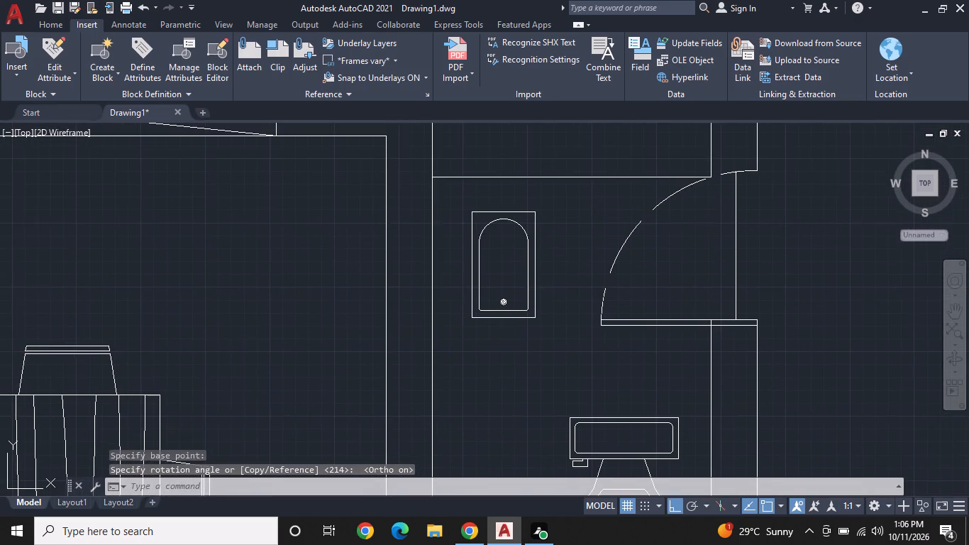
scroll(506, 334, up, 1)
middle_drag(502, 324, 520, 402)
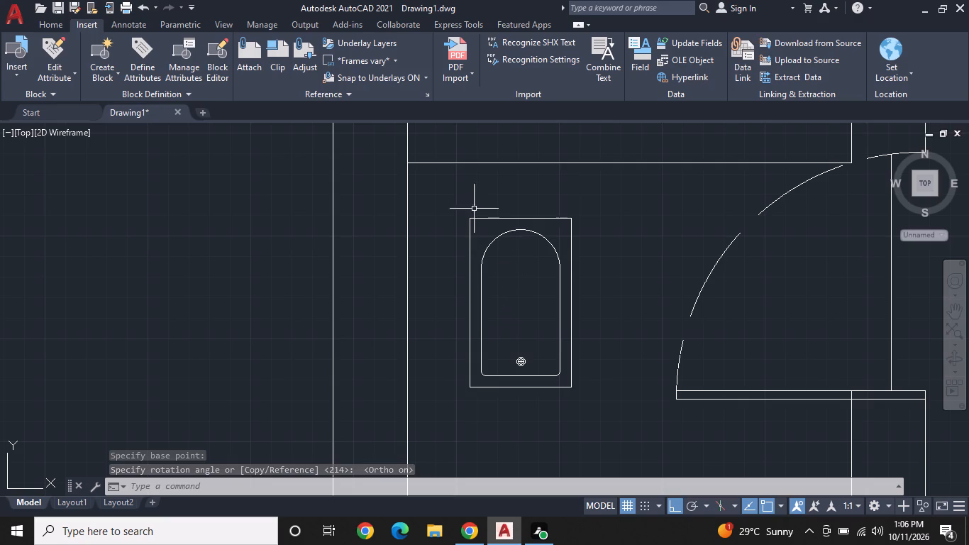
click(471, 217)
right_click(471, 227)
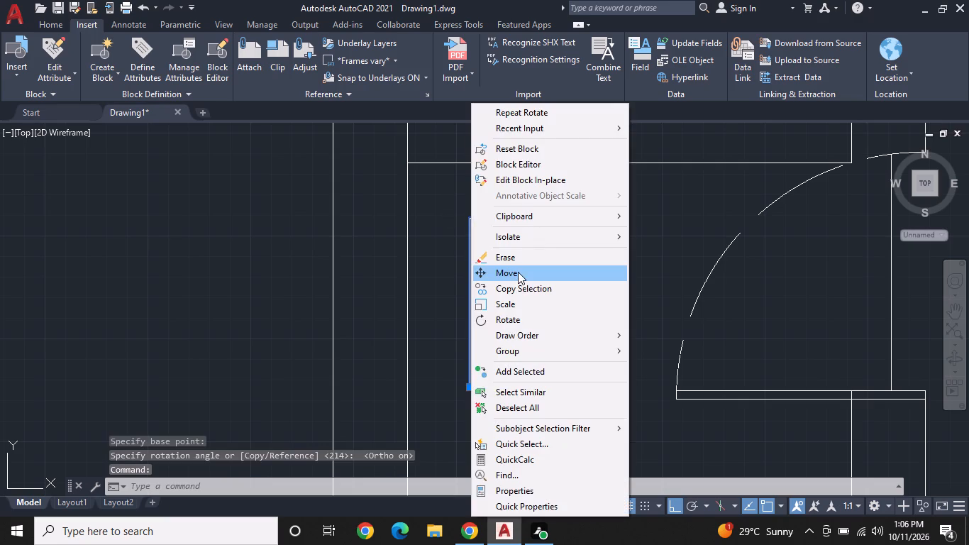
click(518, 272)
click(472, 221)
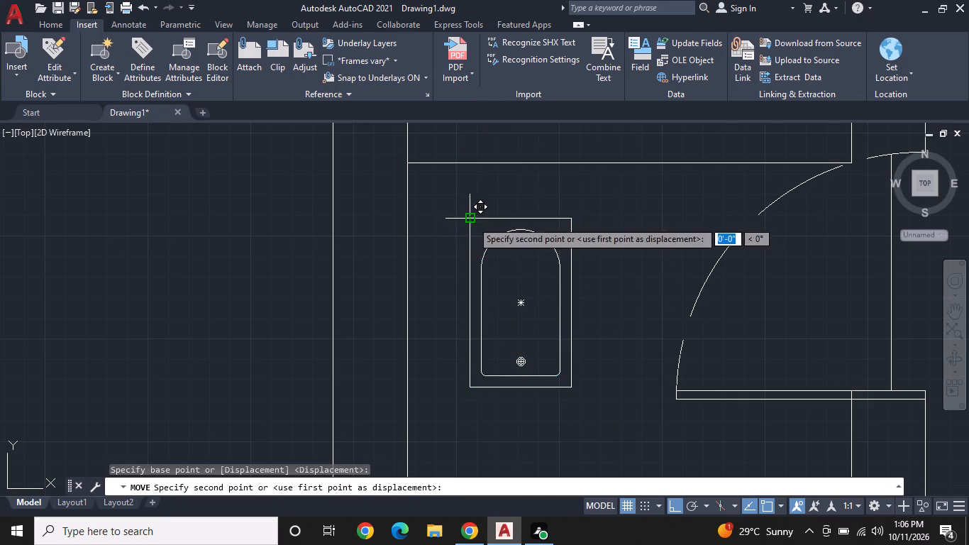
click(406, 167)
key(Escape)
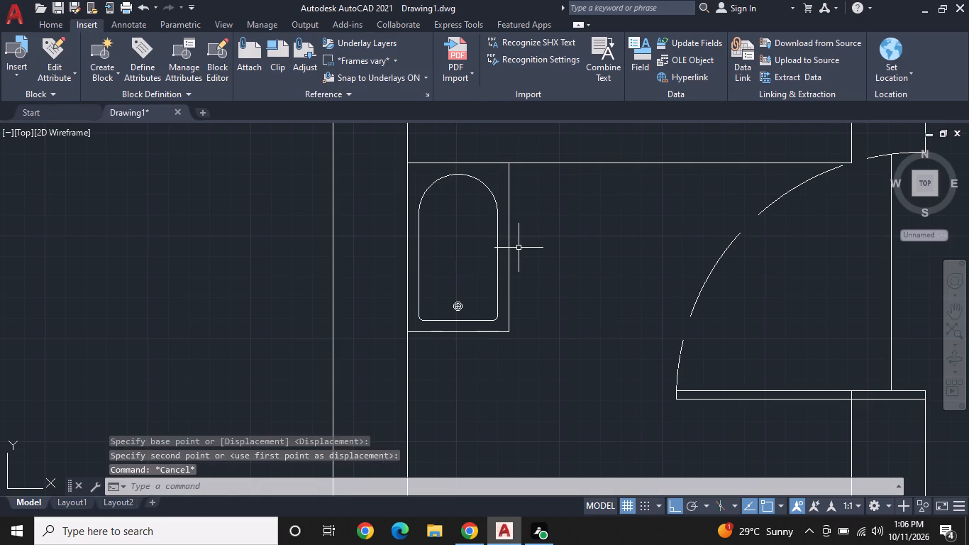
Rotate the toilet 180° about the northeast corner of its tank, with Ortho on.
scroll(533, 261, down, 2)
middle_drag(576, 306, 487, 236)
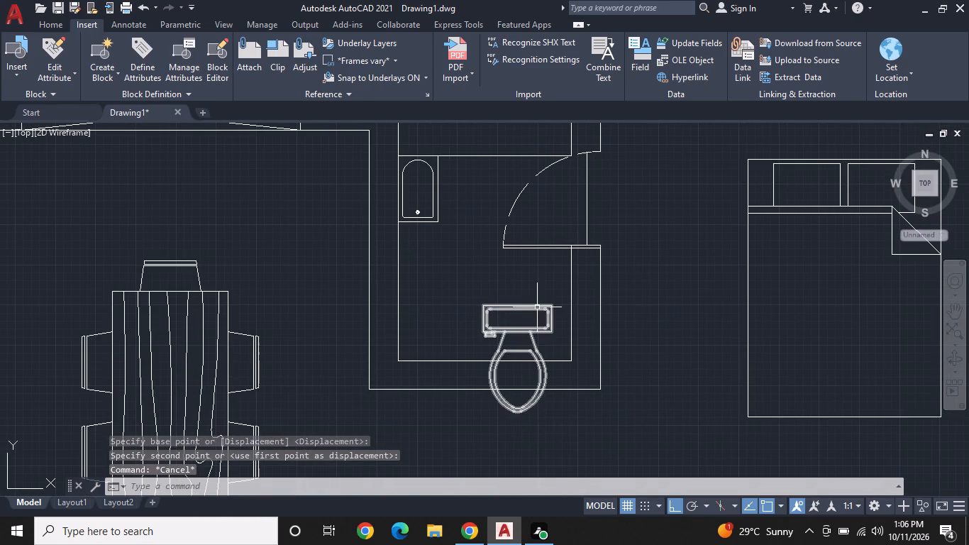
click(537, 307)
right_click(537, 307)
click(570, 317)
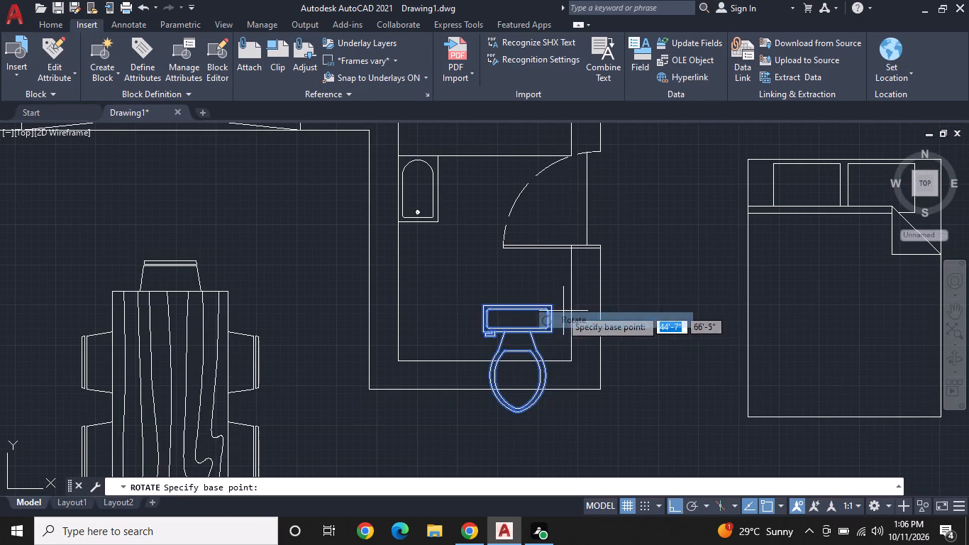
click(556, 305)
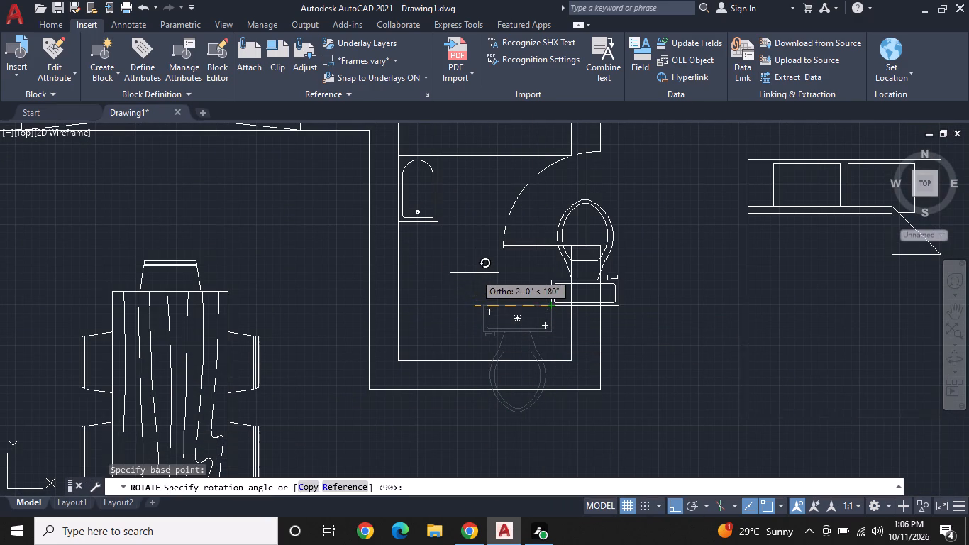
click(475, 273)
Move the rotated toilet by its tank grip onto the bathroom's inner south wall line, with Ortho off.
click(558, 281)
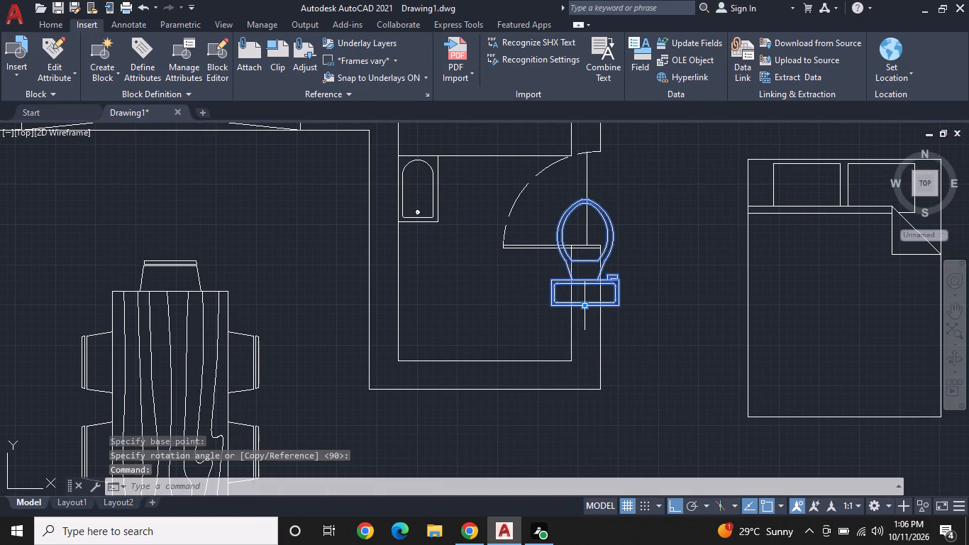
click(587, 306)
key(F8)
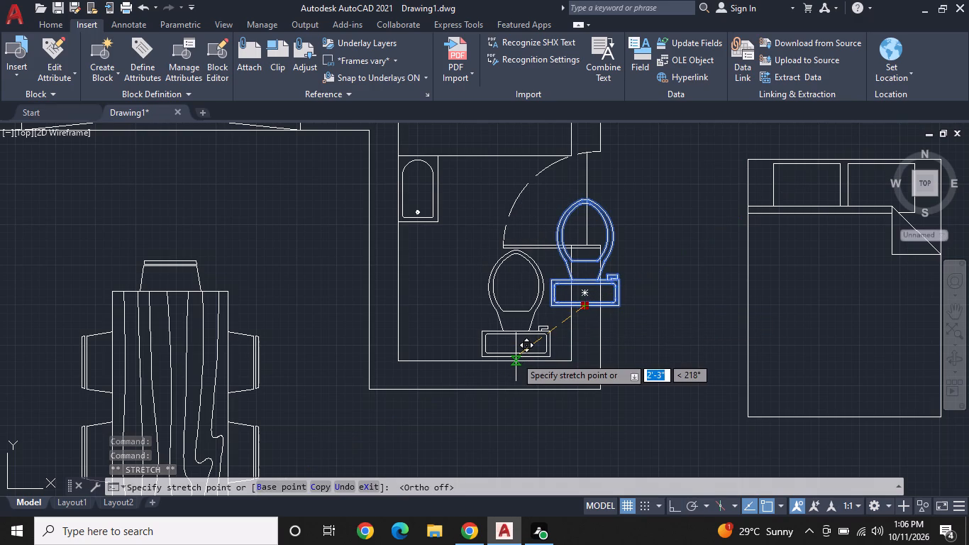
click(516, 357)
key(Escape)
key(Escape)
key(Escape)
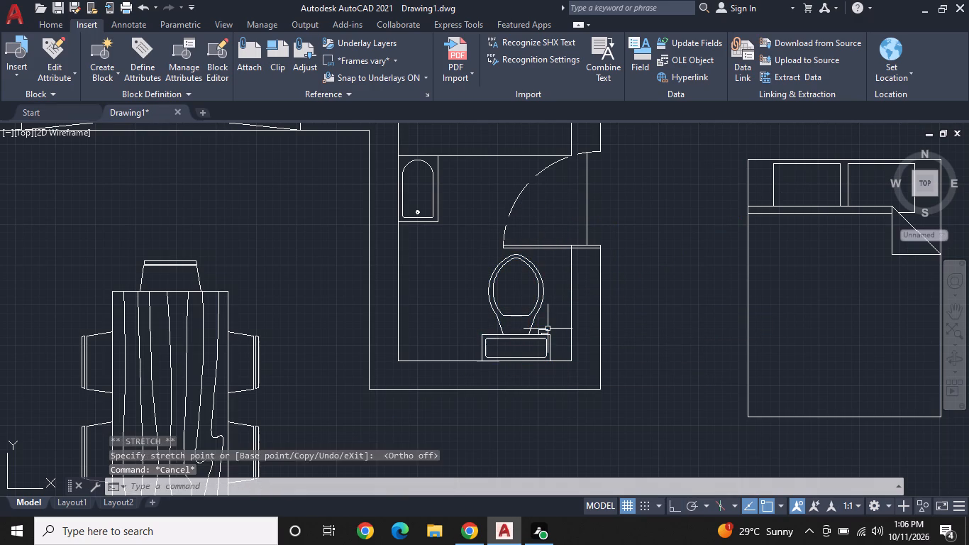
Rotate the bed in the northeast bedroom 270° about its northeast corner, with Ortho on.
scroll(553, 327, down, 2)
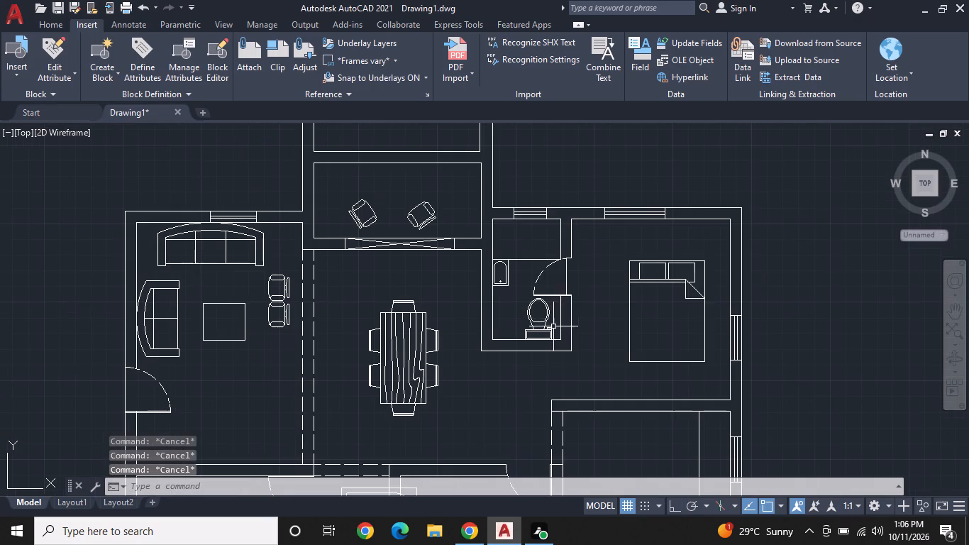
middle_drag(560, 313, 475, 342)
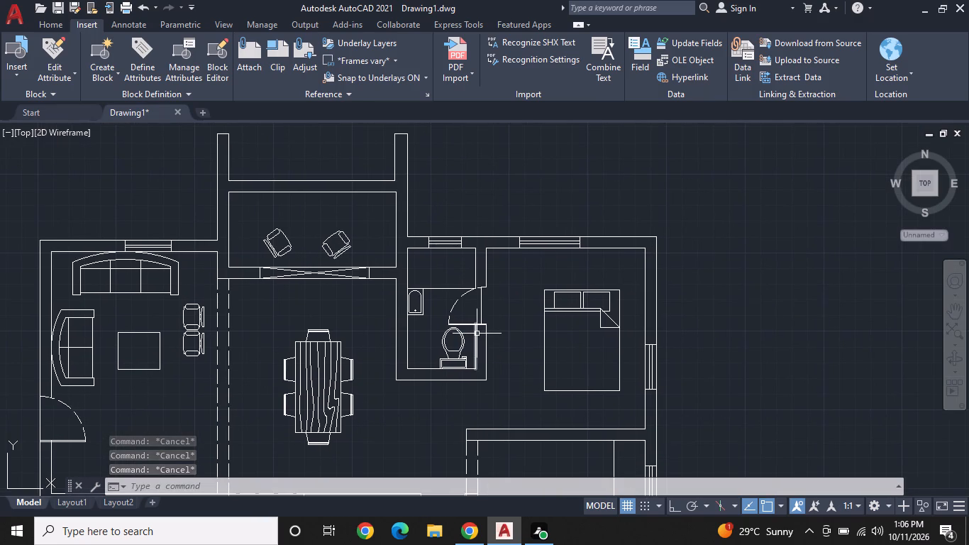
click(601, 301)
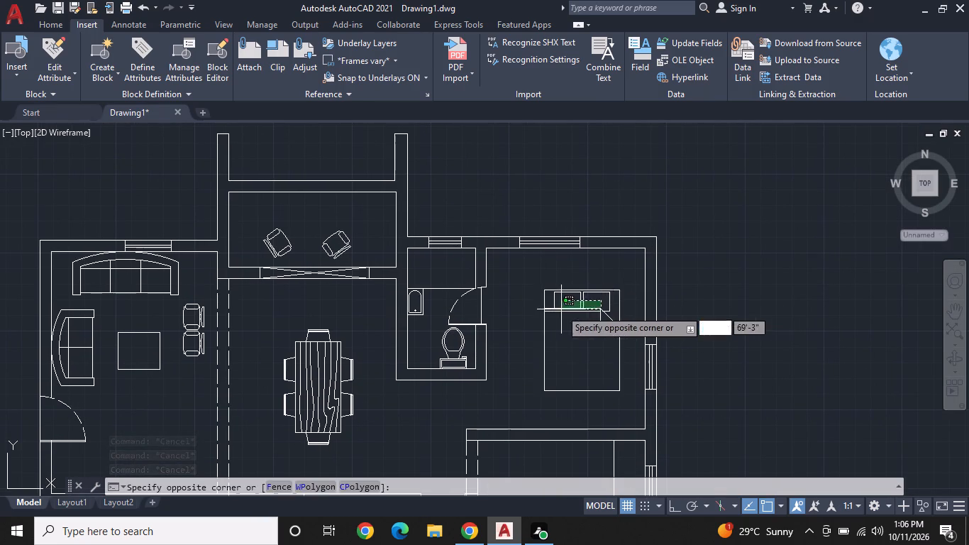
click(560, 309)
right_click(560, 309)
click(608, 326)
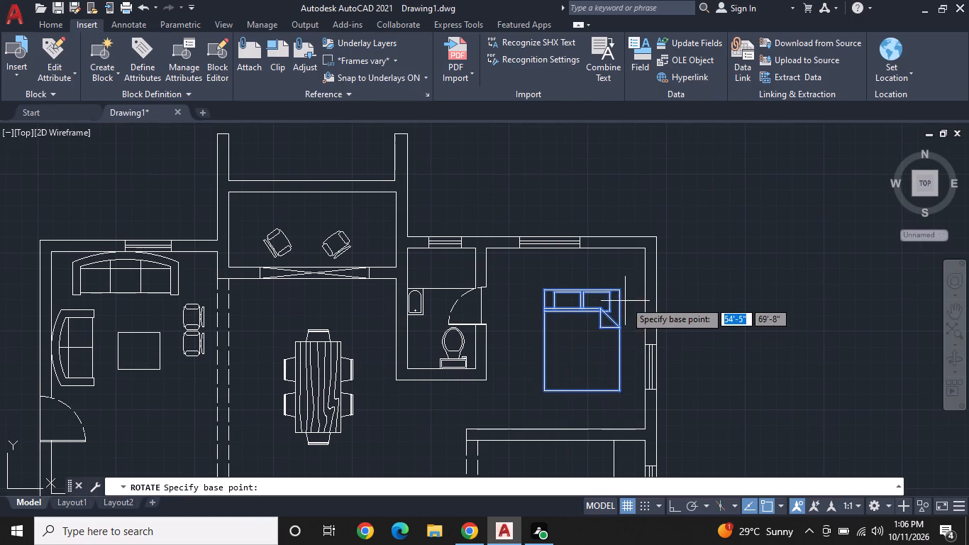
click(621, 292)
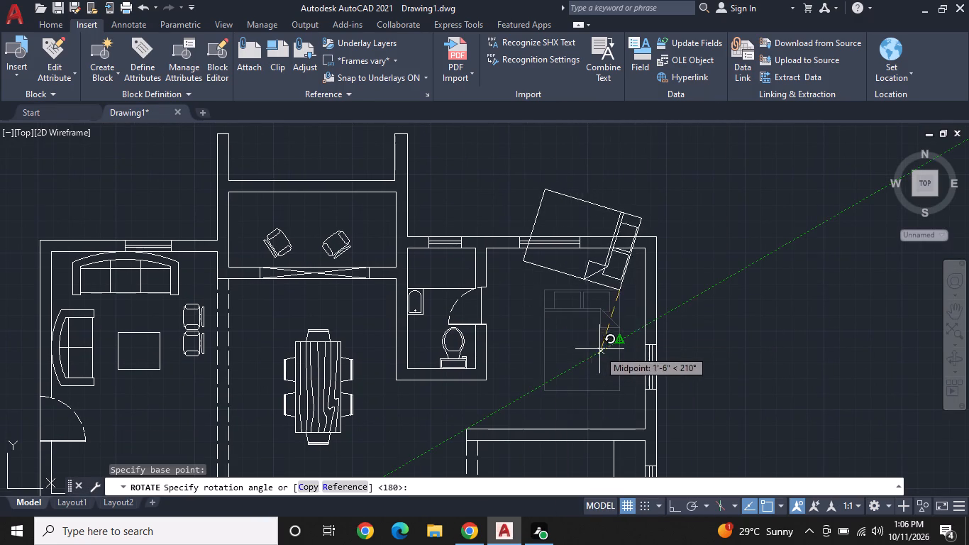
key(F8)
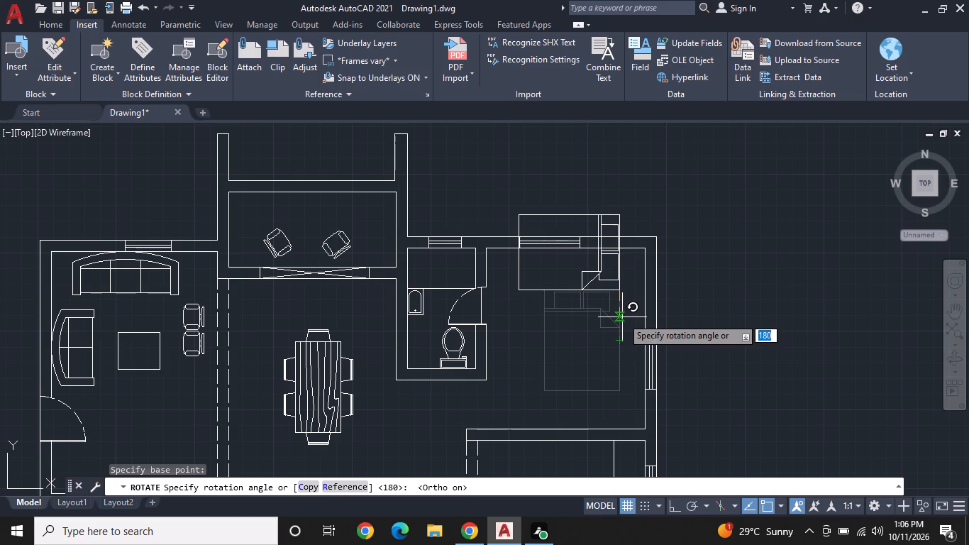
click(616, 330)
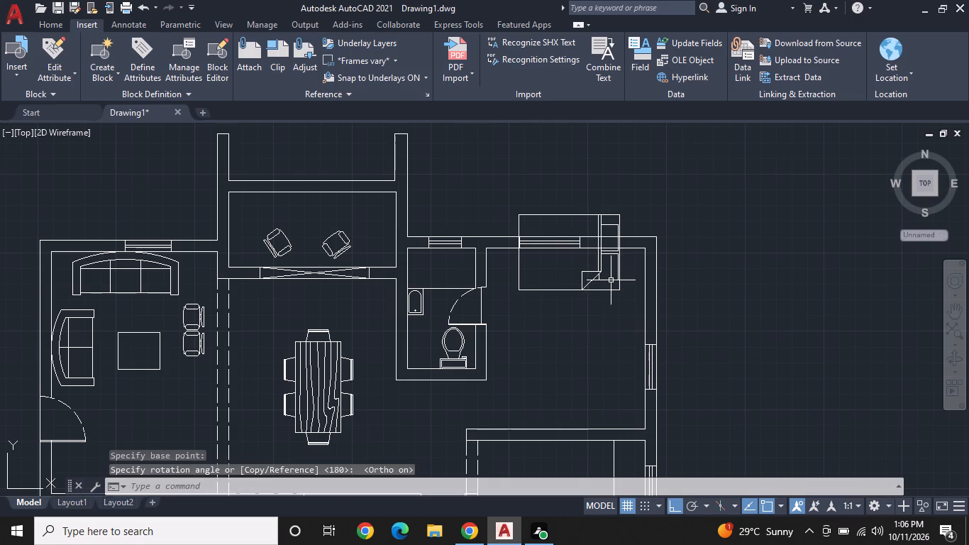
Move the rotated bed by its northeast corner grip onto the northeast bedroom's inner east wall line, with Ortho off.
click(611, 280)
click(618, 214)
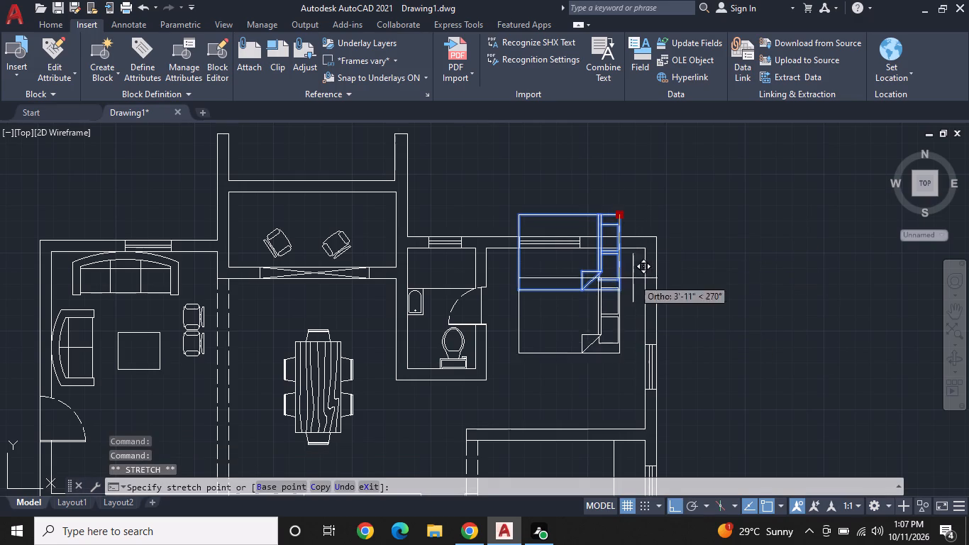
key(F8)
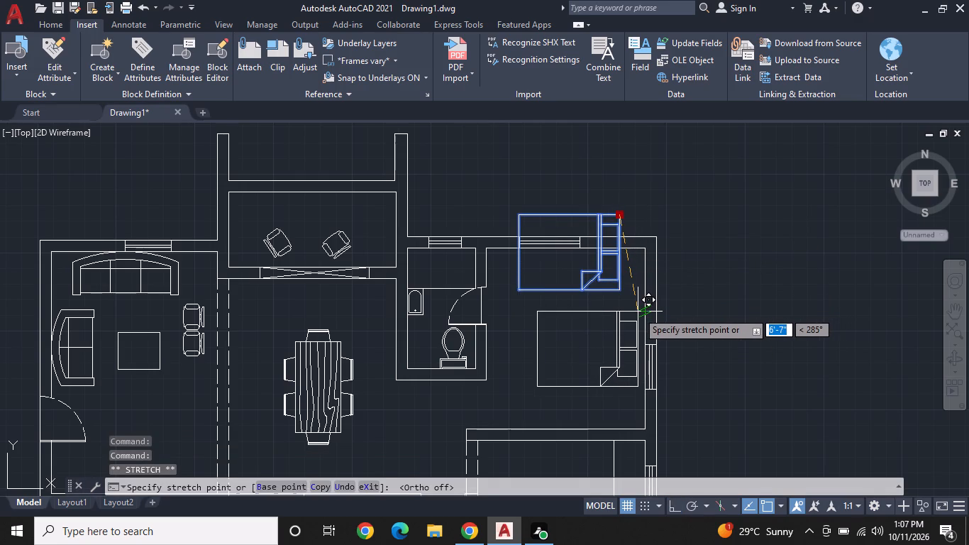
click(637, 312)
click(637, 312)
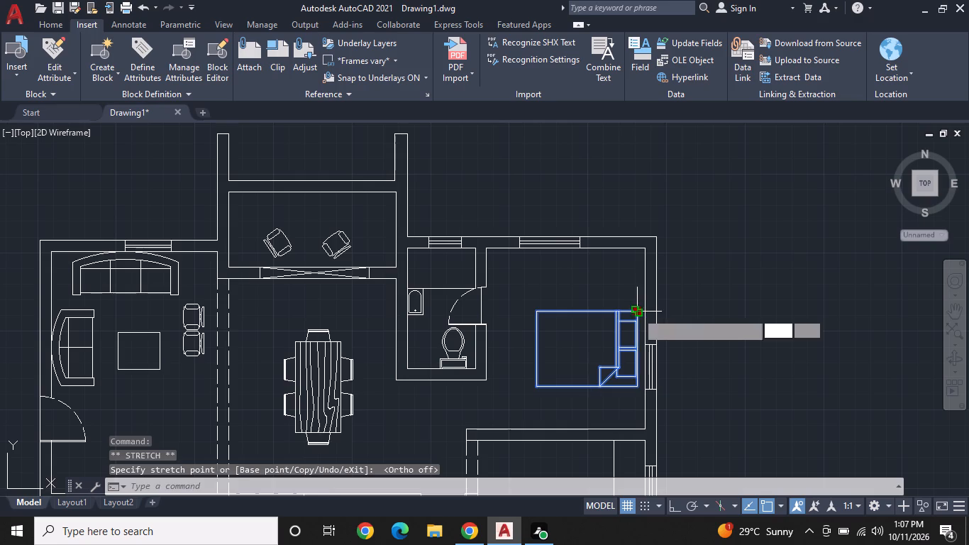
click(645, 299)
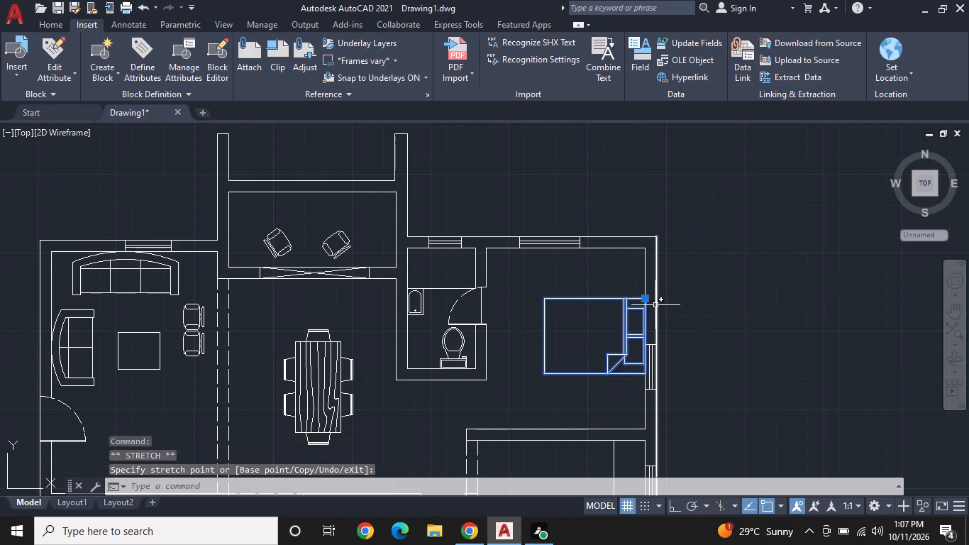
key(Escape)
Rotate the bed in the southwest bedroom 90° about its northwest corner, with Ortho on.
scroll(655, 305, down, 2)
middle_drag(641, 331, 631, 270)
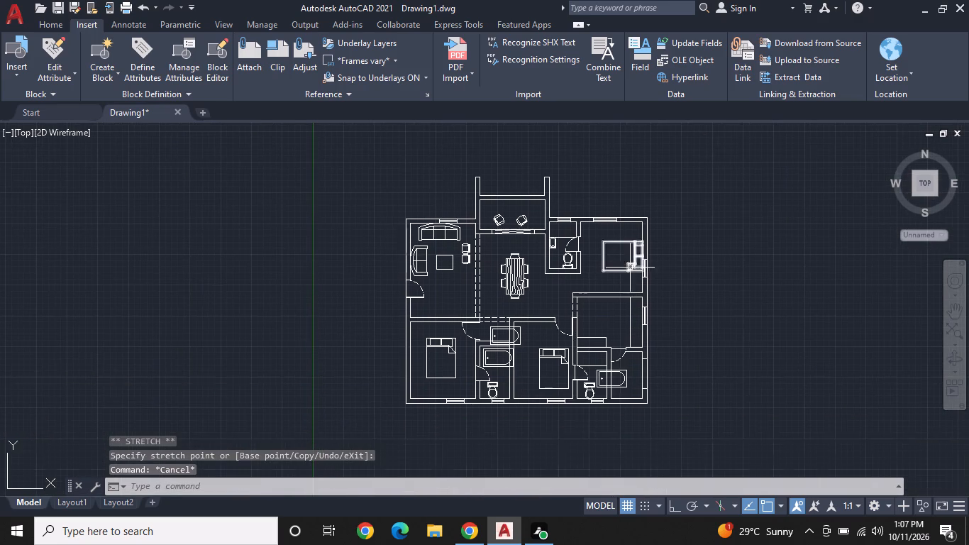
middle_drag(609, 360, 690, 314)
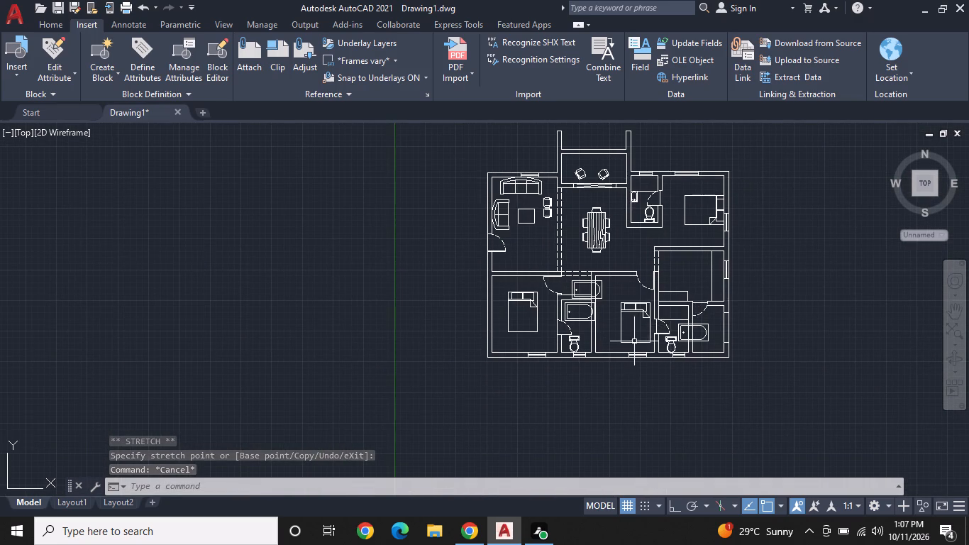
scroll(558, 350, up, 1)
middle_drag(537, 330, 614, 358)
scroll(586, 337, up, 1)
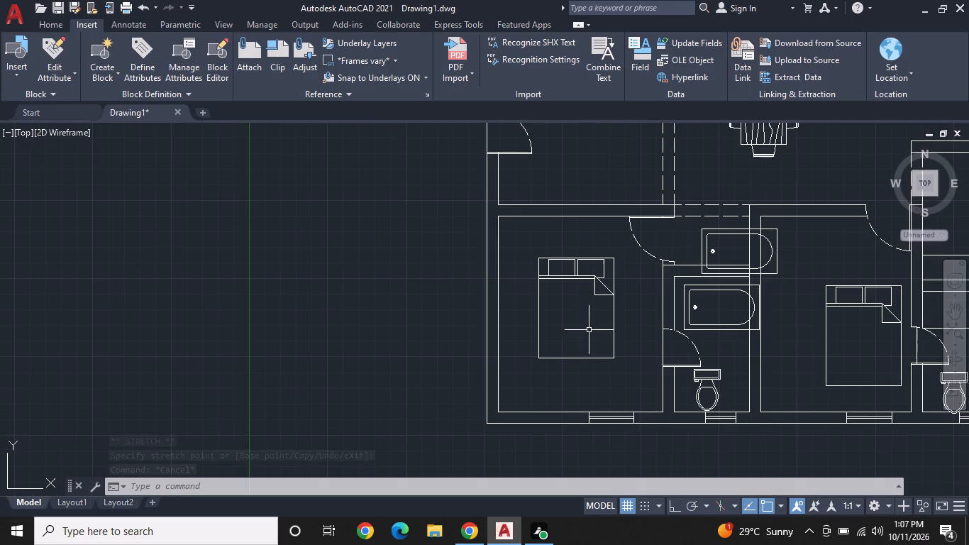
scroll(596, 310, up, 1)
click(585, 258)
right_click(553, 260)
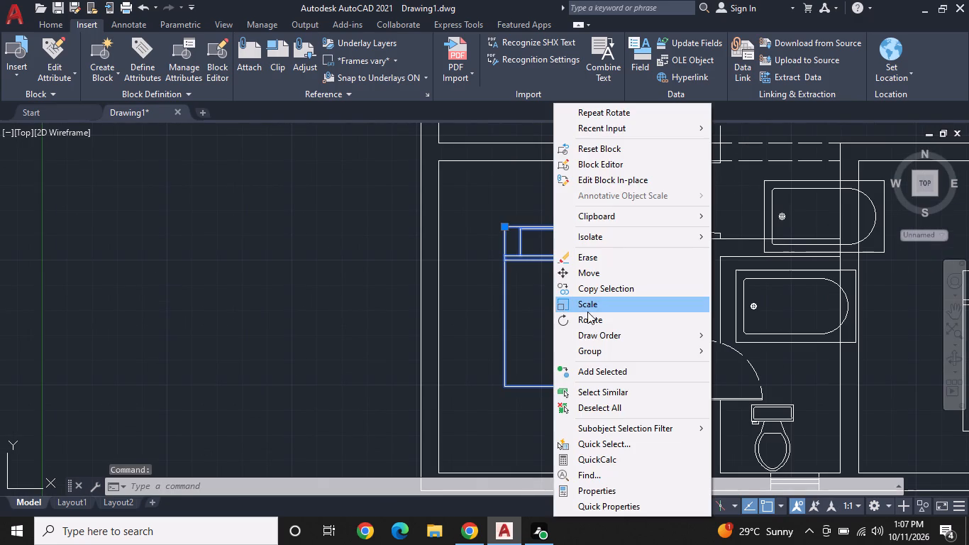
click(591, 315)
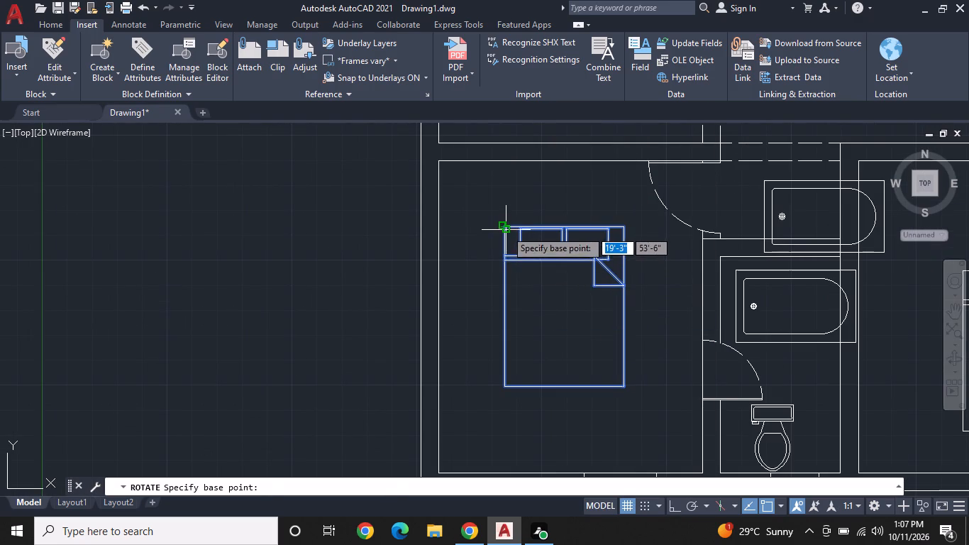
click(506, 230)
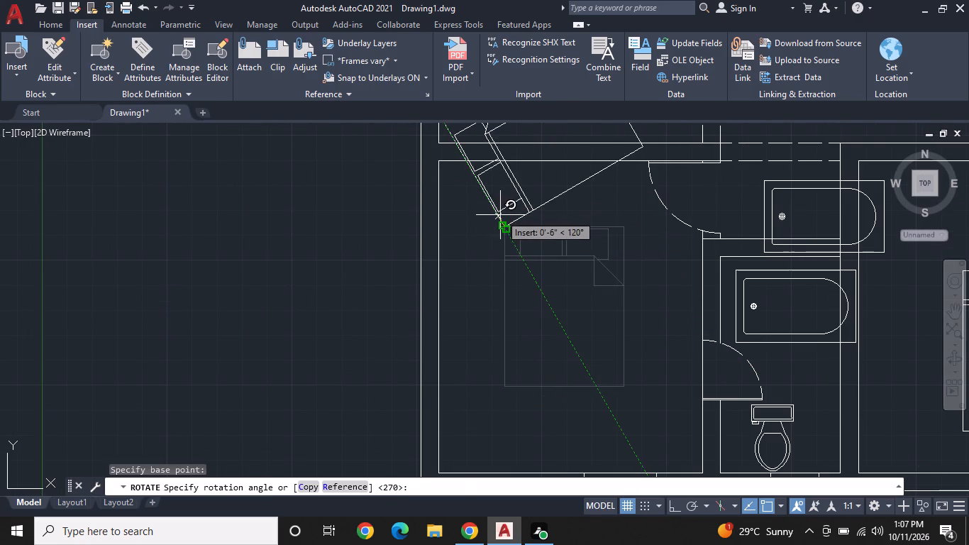
key(F8)
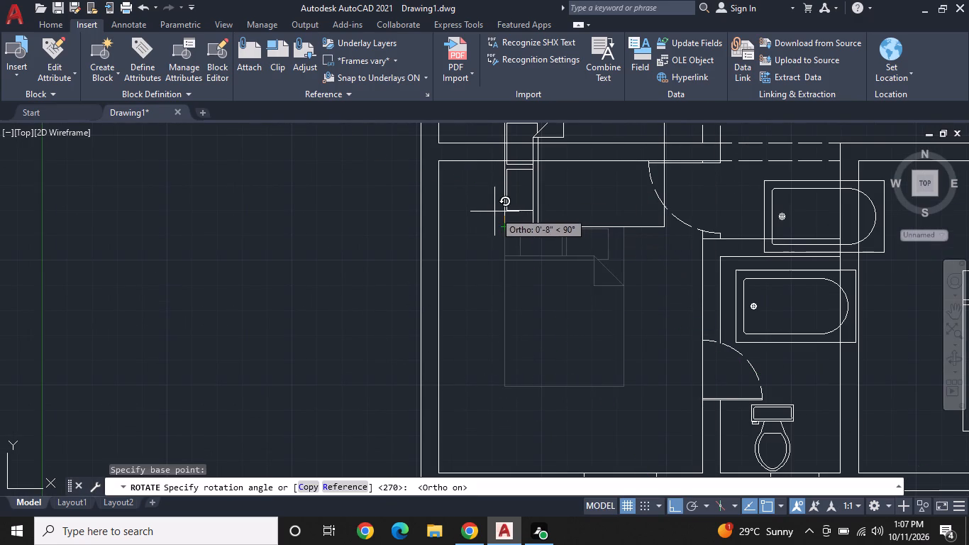
click(494, 211)
Move the rotated bed by its southwest corner grip onto the southwest bedroom's inner west wall line, with Ortho off.
click(511, 229)
click(504, 226)
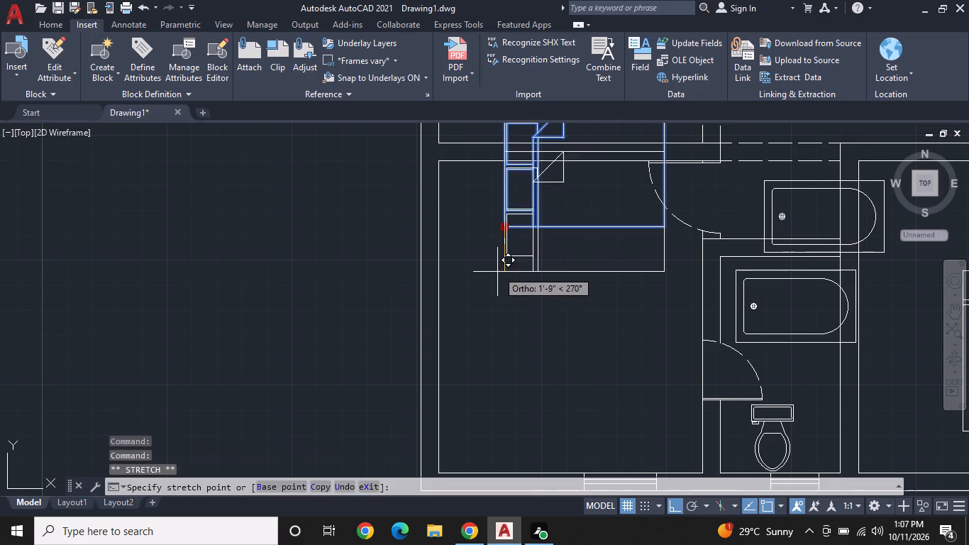
key(F8)
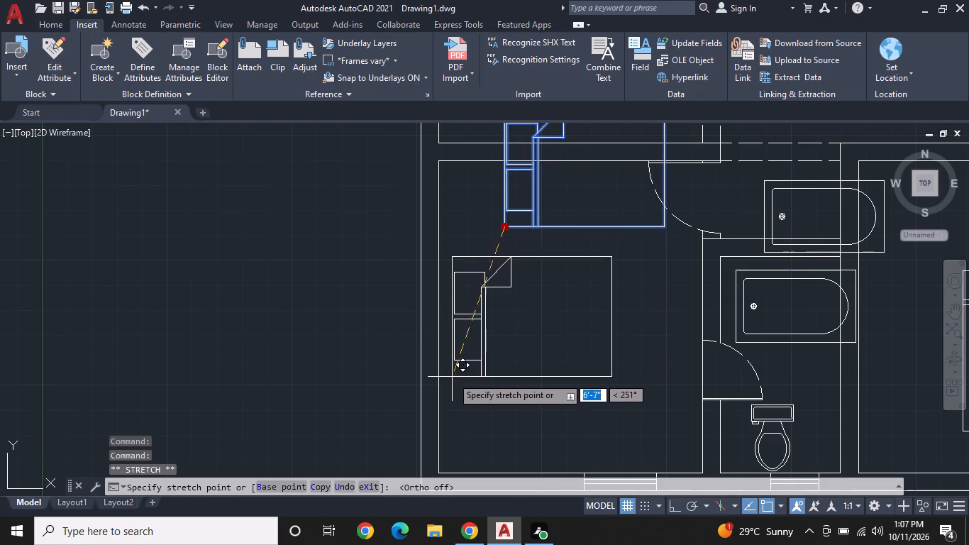
click(441, 379)
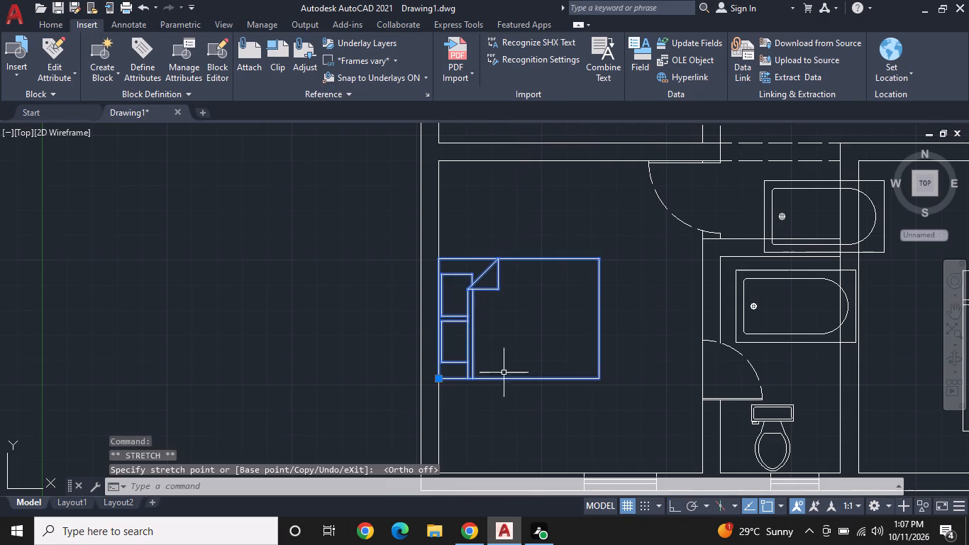
key(Escape)
Rotate the bathtub in the bathroom beside the southwest bedroom 90° about its southwest corner, with Ortho on.
scroll(618, 329, down, 1)
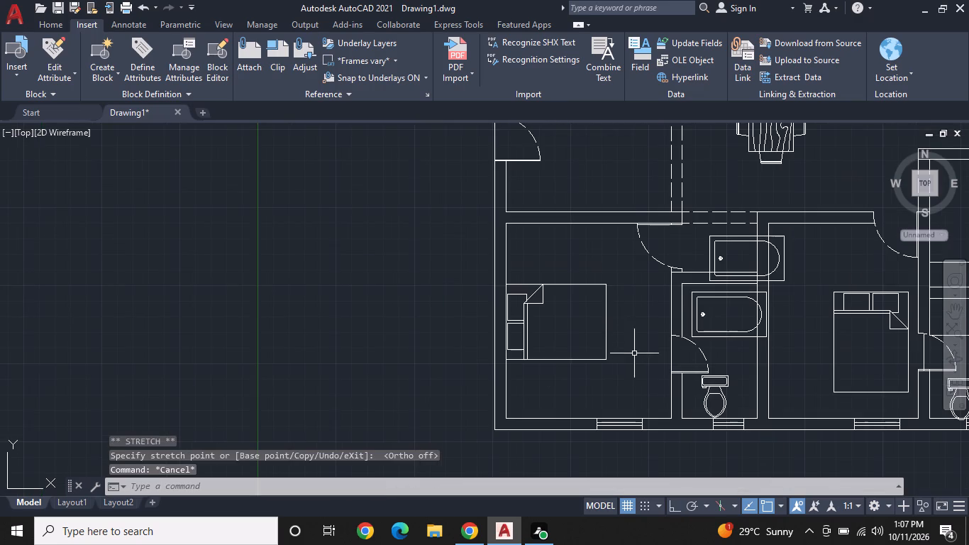
middle_drag(633, 358, 511, 380)
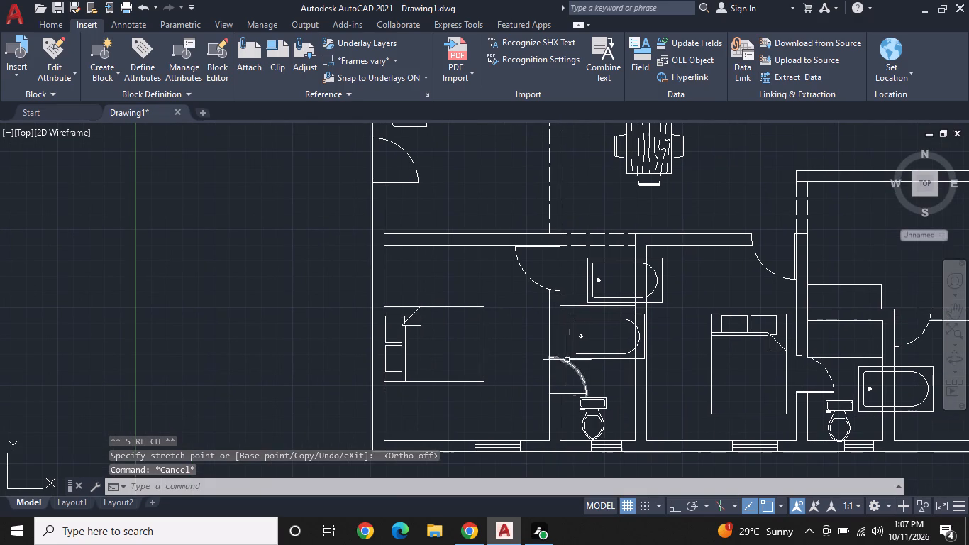
scroll(592, 349, up, 1)
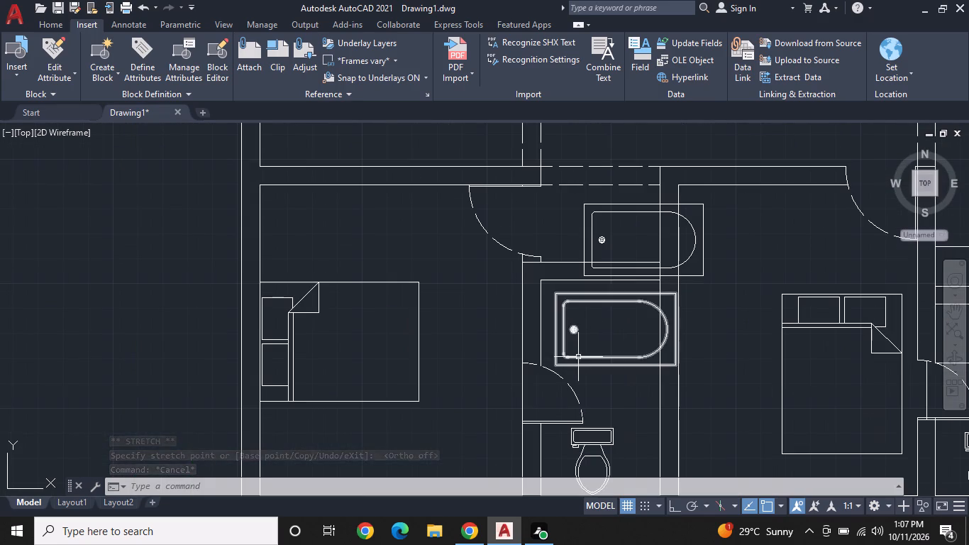
click(578, 357)
right_click(572, 362)
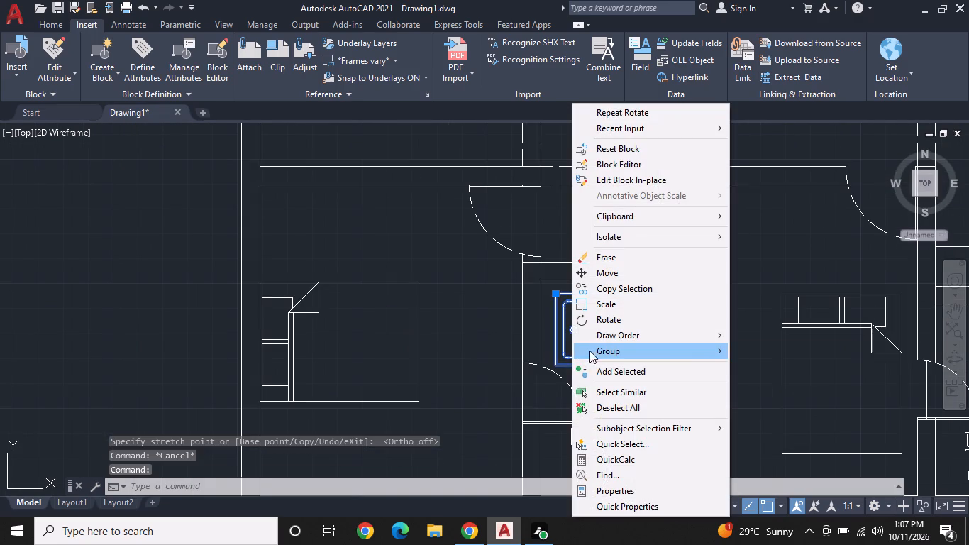
click(611, 317)
click(555, 364)
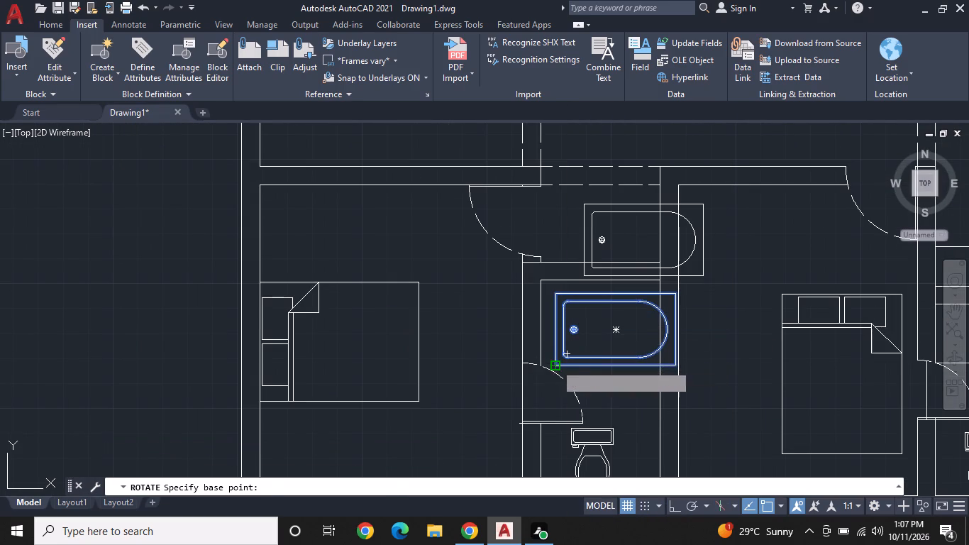
key(F8)
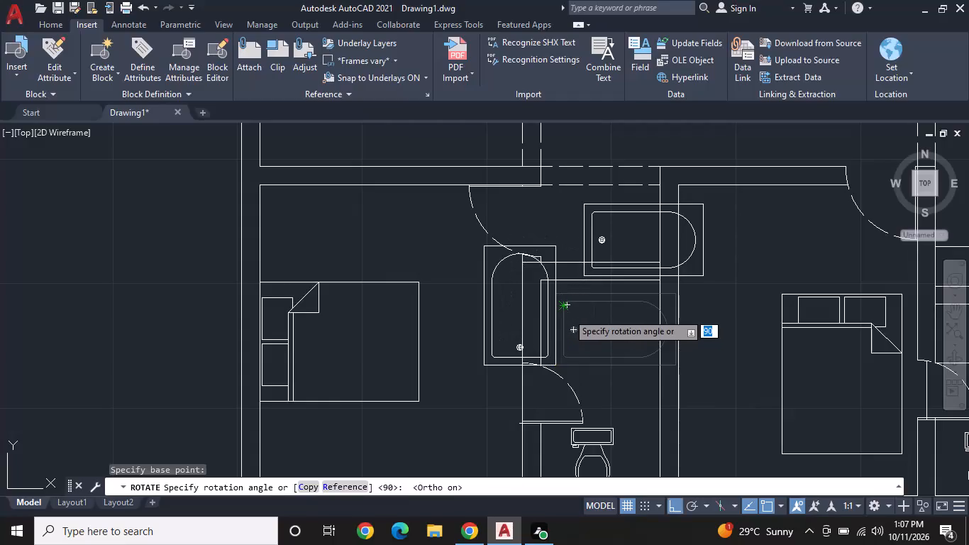
click(550, 297)
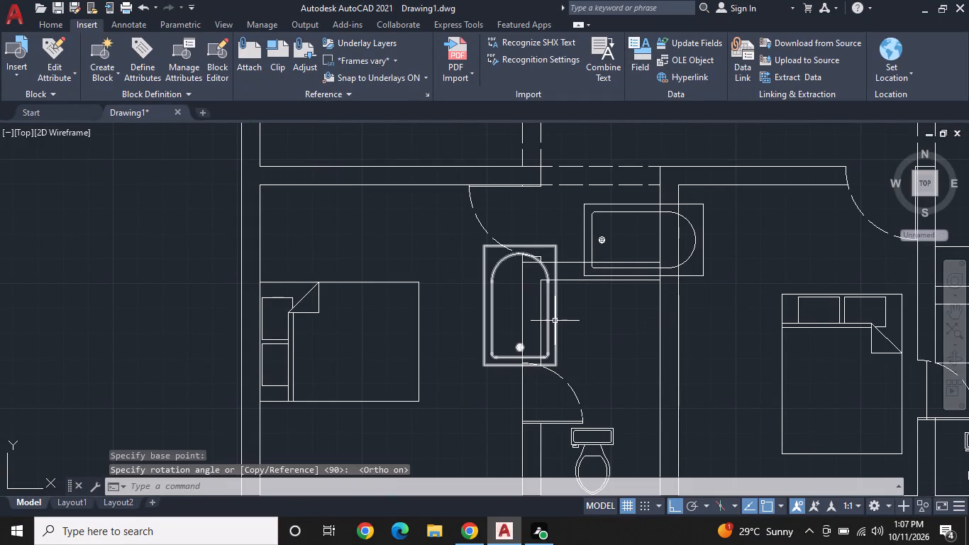
Scale the rotated bathtub down freehand to roughly two-thirds size about its southeast corner.
click(555, 321)
right_click(551, 347)
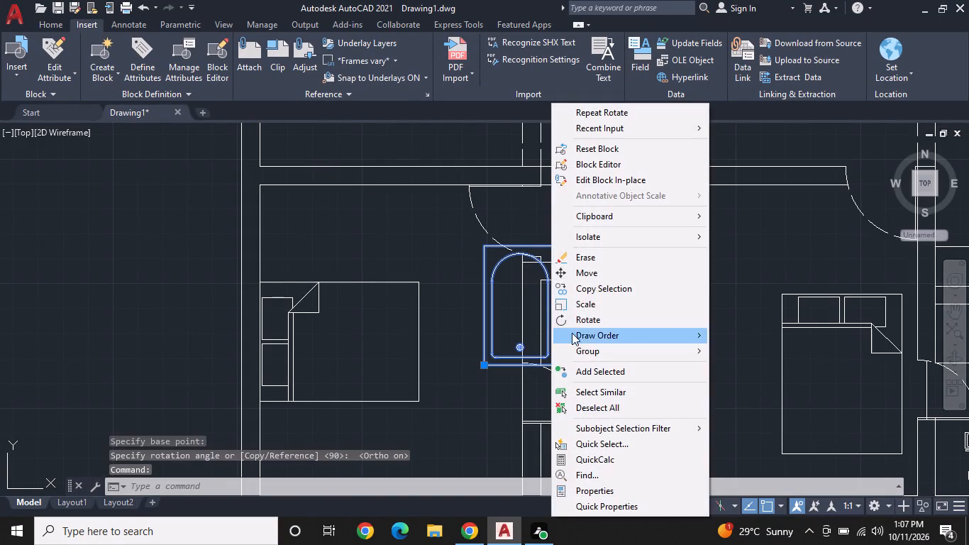
click(599, 307)
click(558, 365)
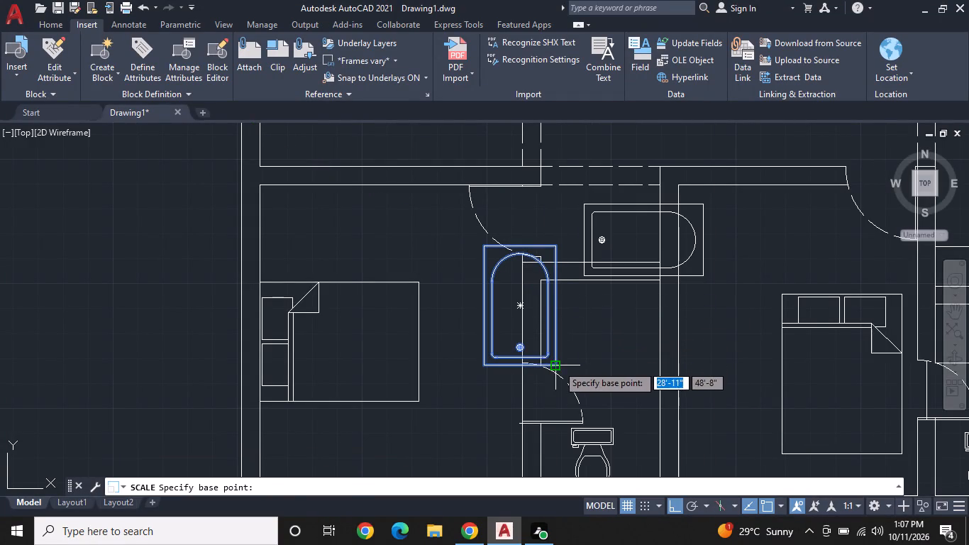
click(550, 326)
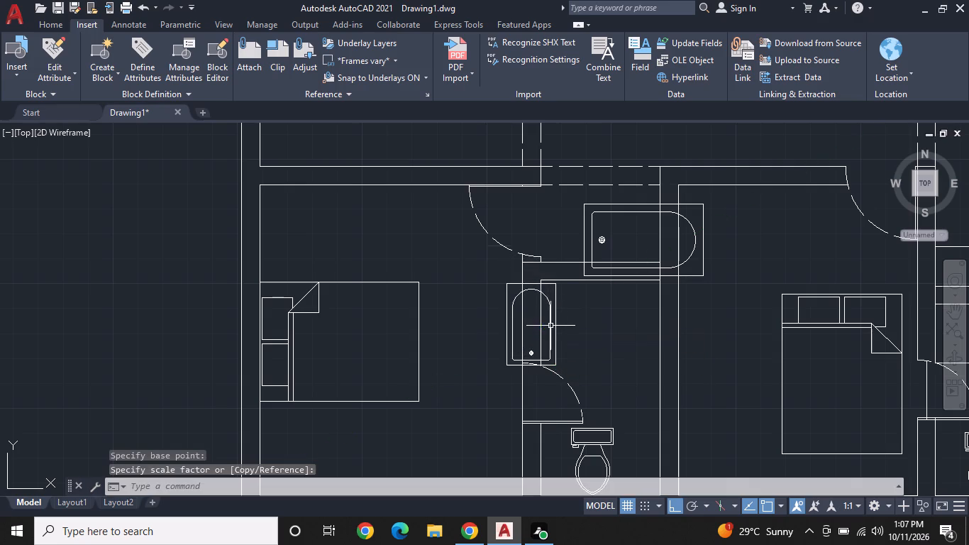
Move the scaled bathtub by its northeast corner onto the bathroom's inner east wall line, with Ortho off.
click(557, 349)
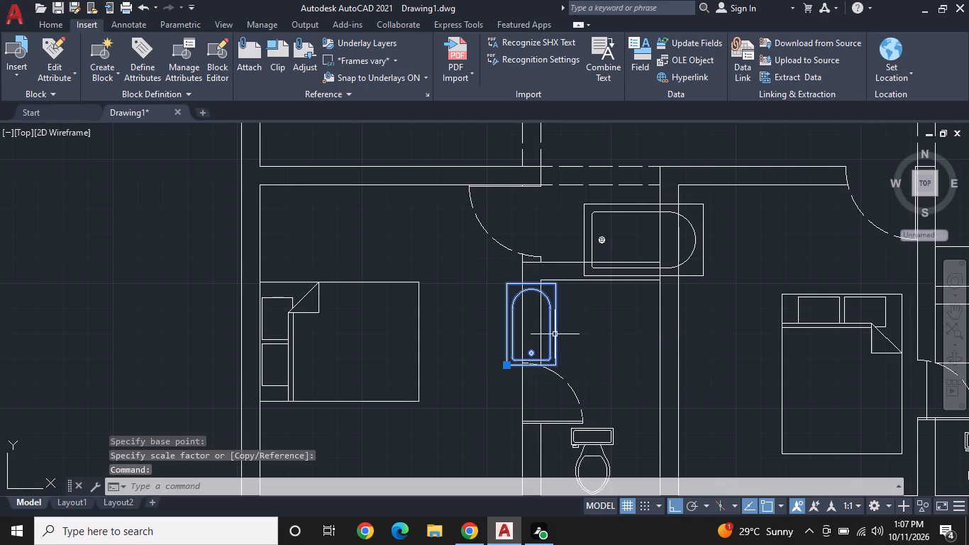
right_click(554, 331)
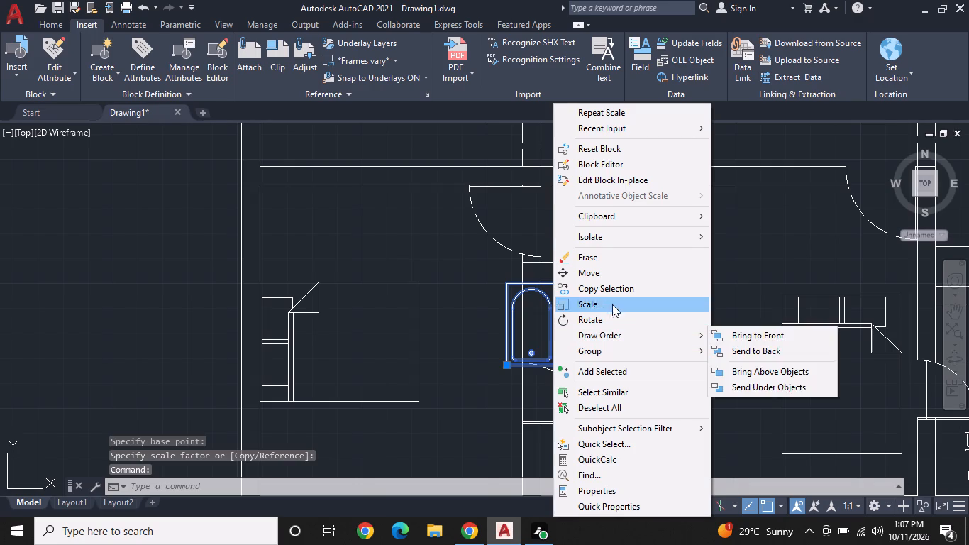
click(619, 278)
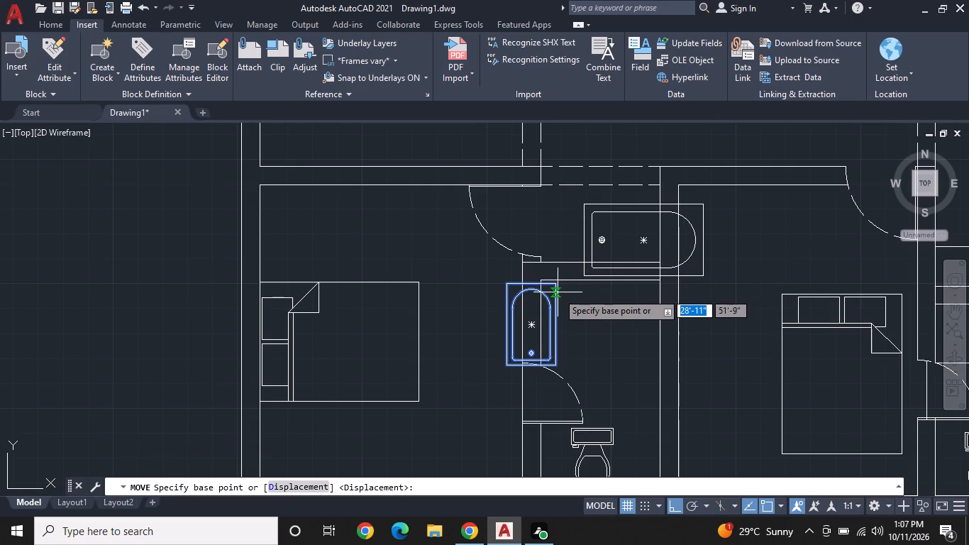
click(555, 286)
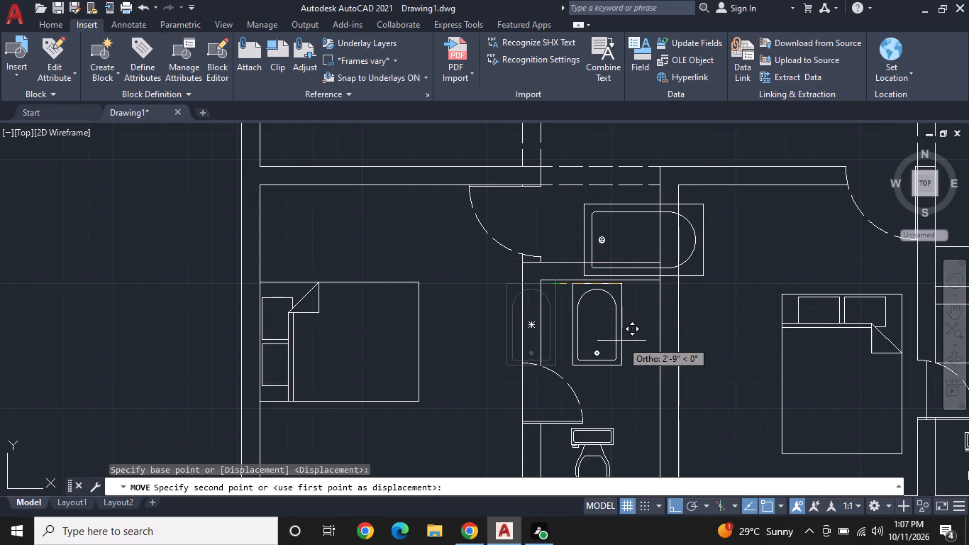
key(F8)
scroll(648, 353, up, 2)
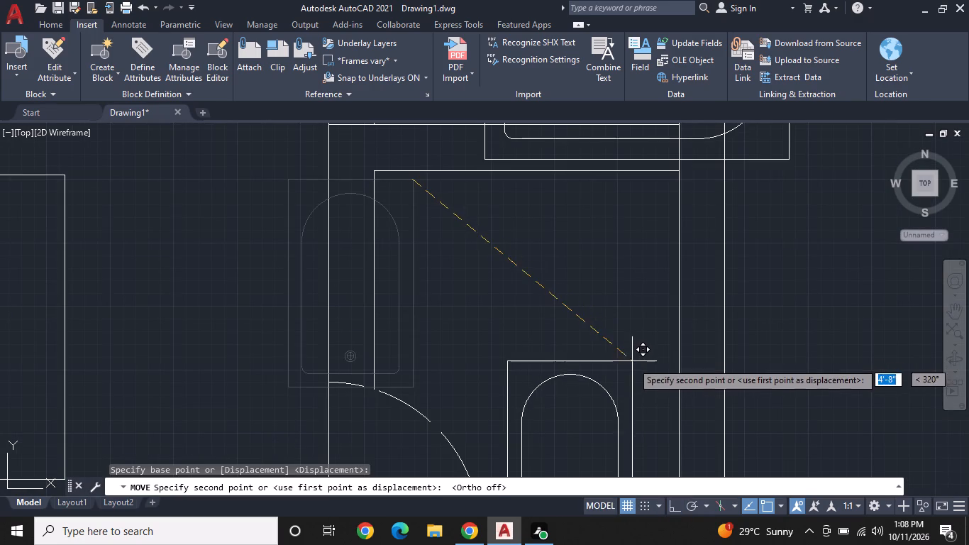
middle_drag(631, 368, 629, 356)
middle_drag(626, 337, 619, 303)
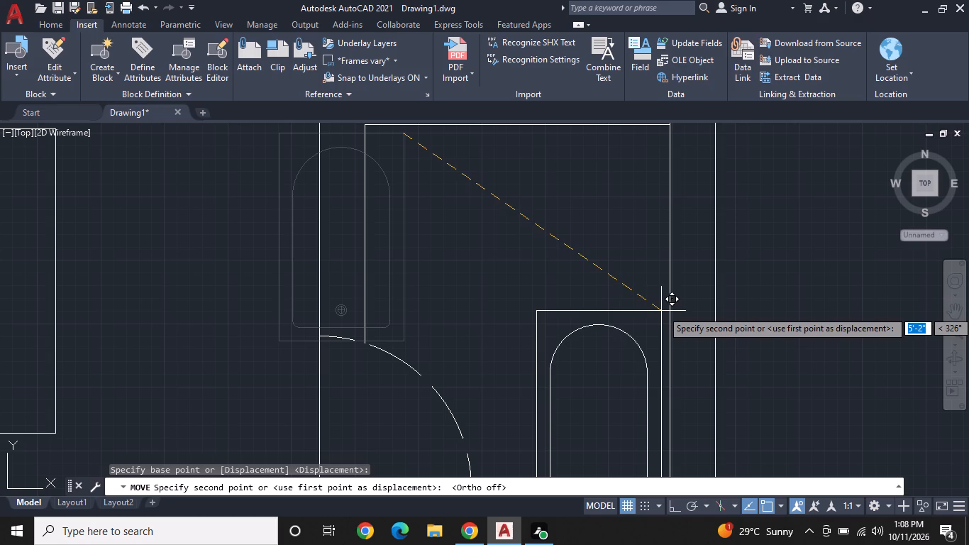
click(667, 315)
key(Escape)
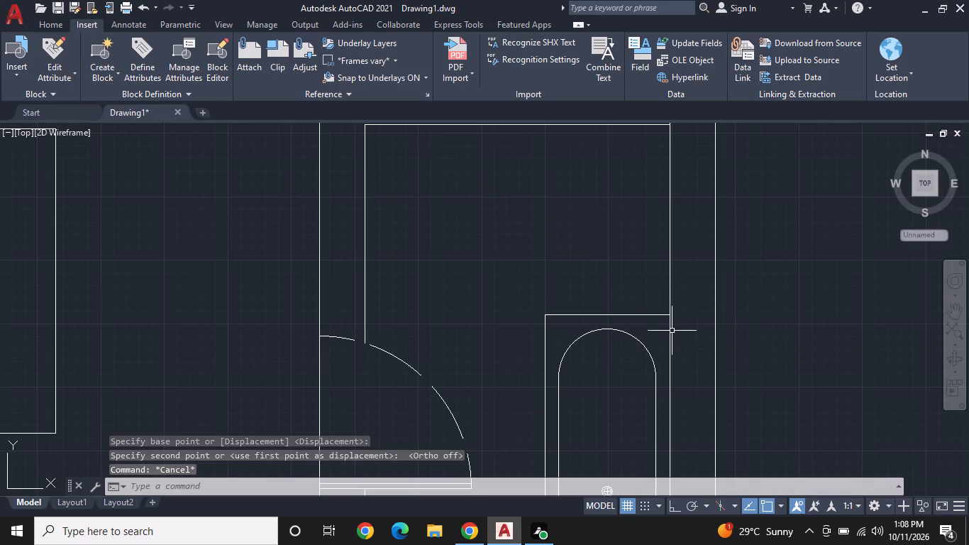
Draw a line about 5' long across the bathroom, from the west wall's end above the door to the east wall.
text(L)
key(space)
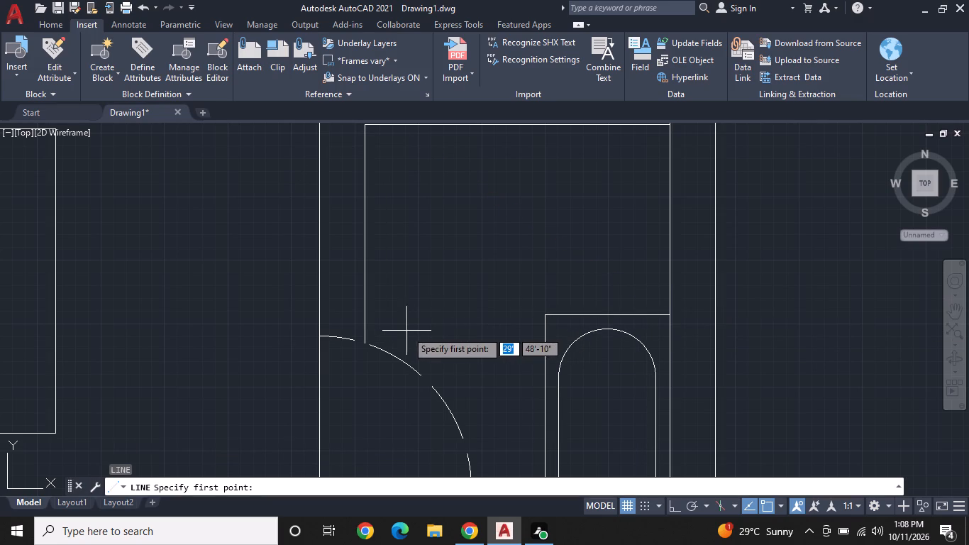
click(362, 343)
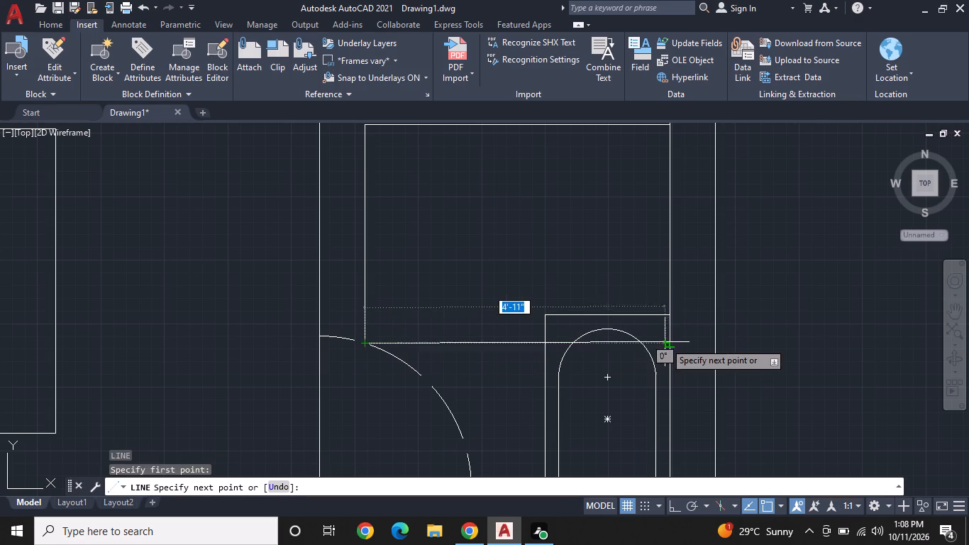
click(669, 340)
key(space)
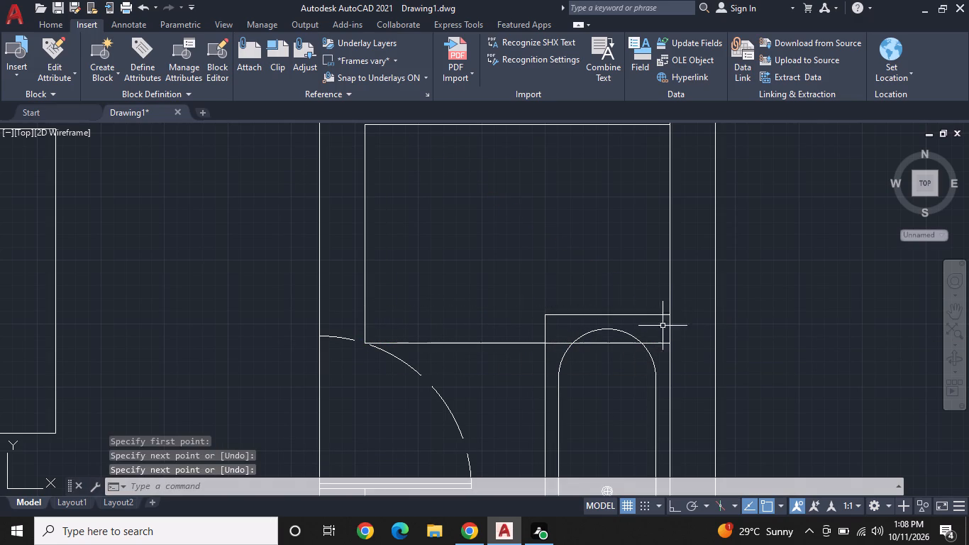
Move the bathtub down by its northeast corner to the point where the new cross line meets the east wall.
click(660, 316)
right_click(660, 316)
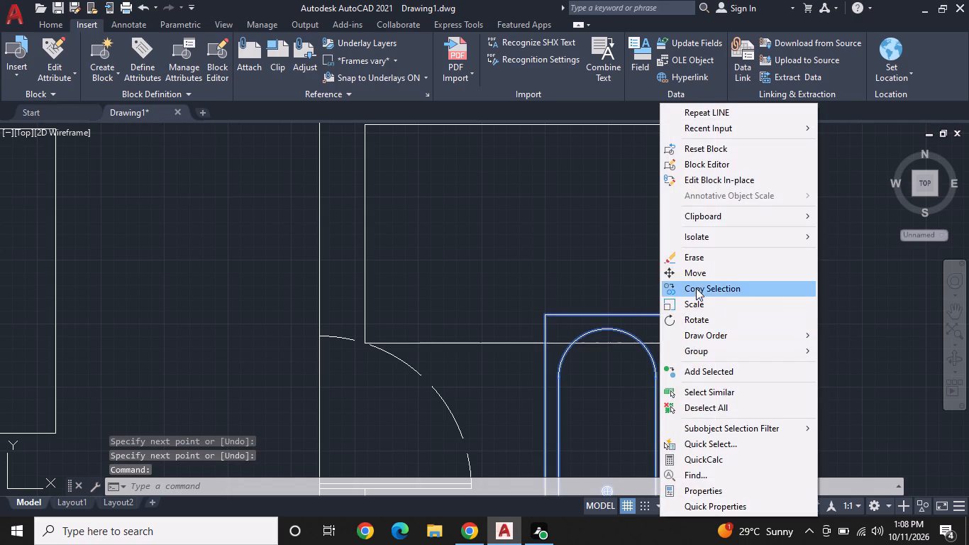
click(707, 276)
click(671, 314)
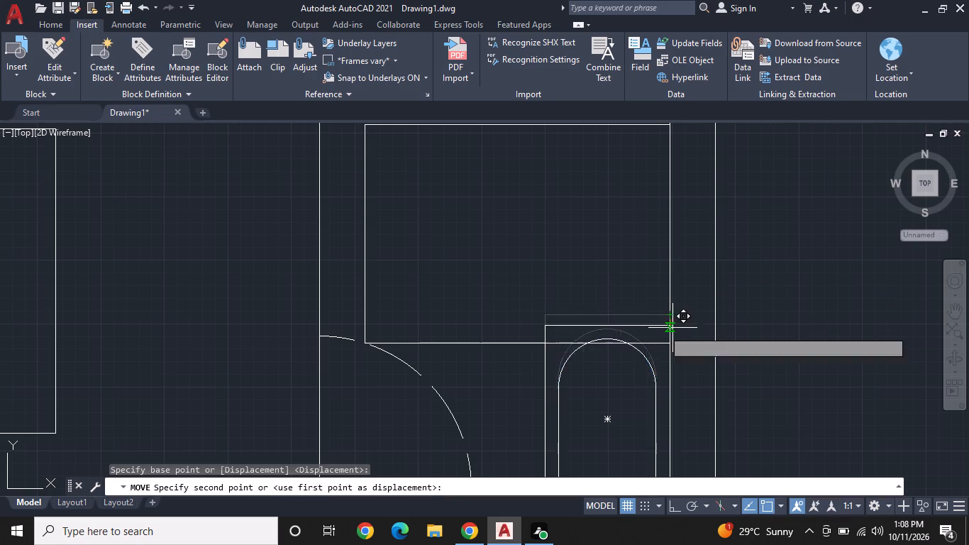
click(665, 343)
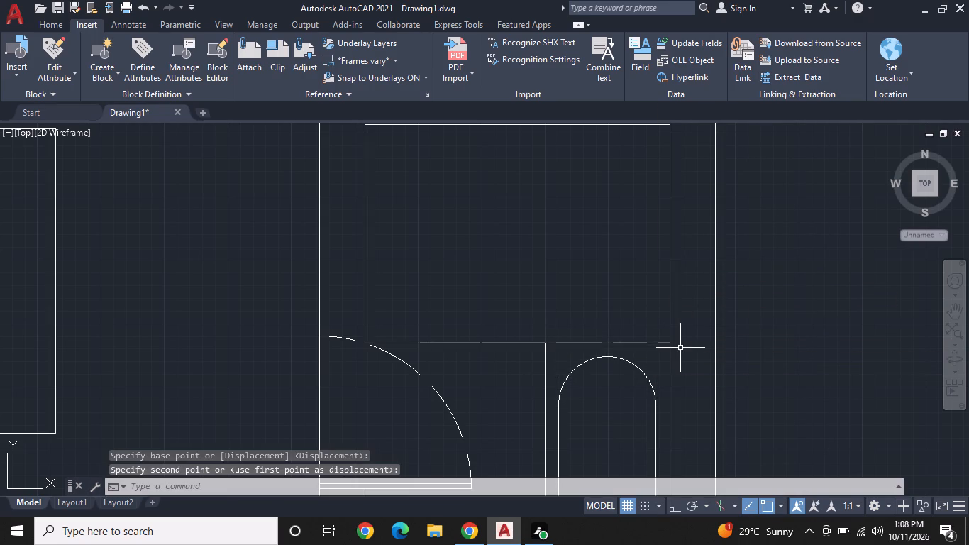
key(Escape)
Scale the bathtub down freehand to roughly half size about its northeast corner.
scroll(684, 345, down, 2)
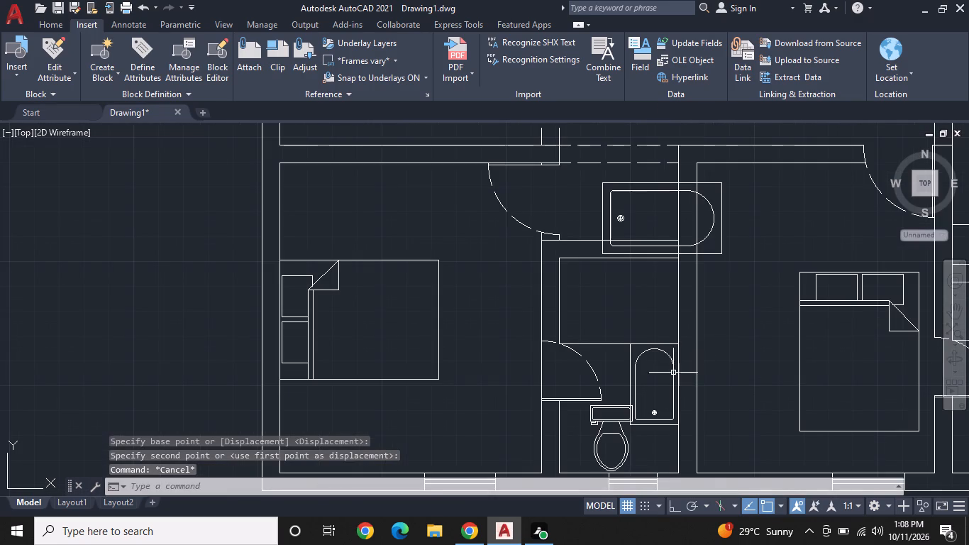
click(654, 410)
right_click(654, 409)
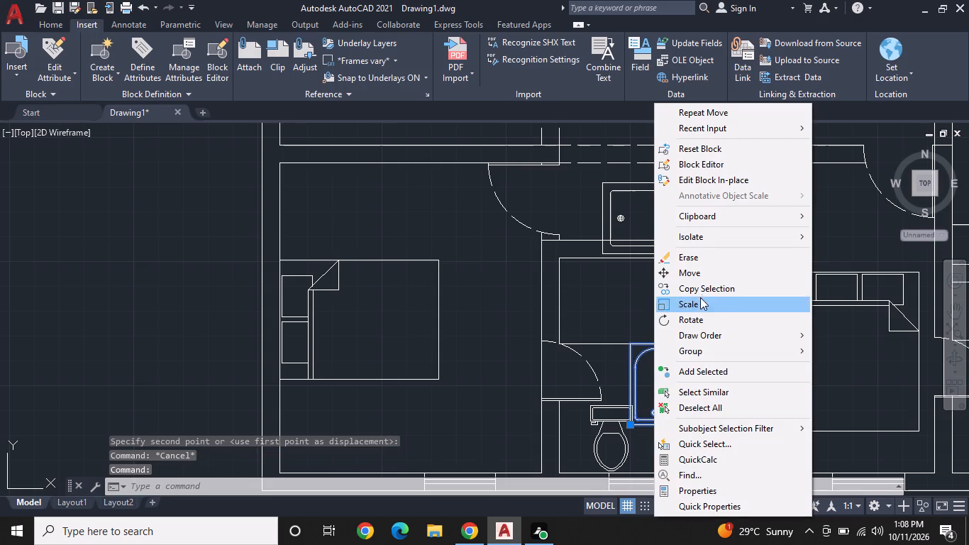
click(702, 307)
scroll(669, 349, up, 1)
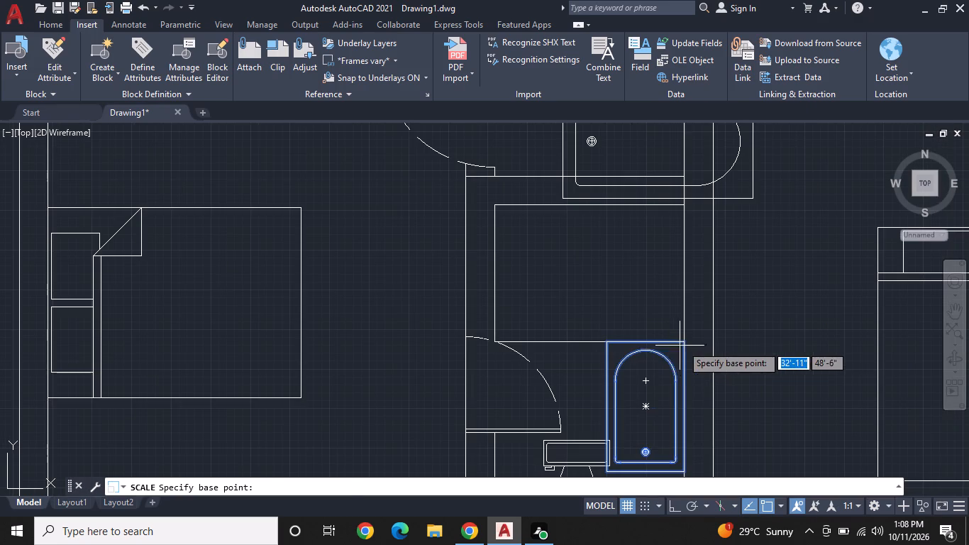
click(684, 342)
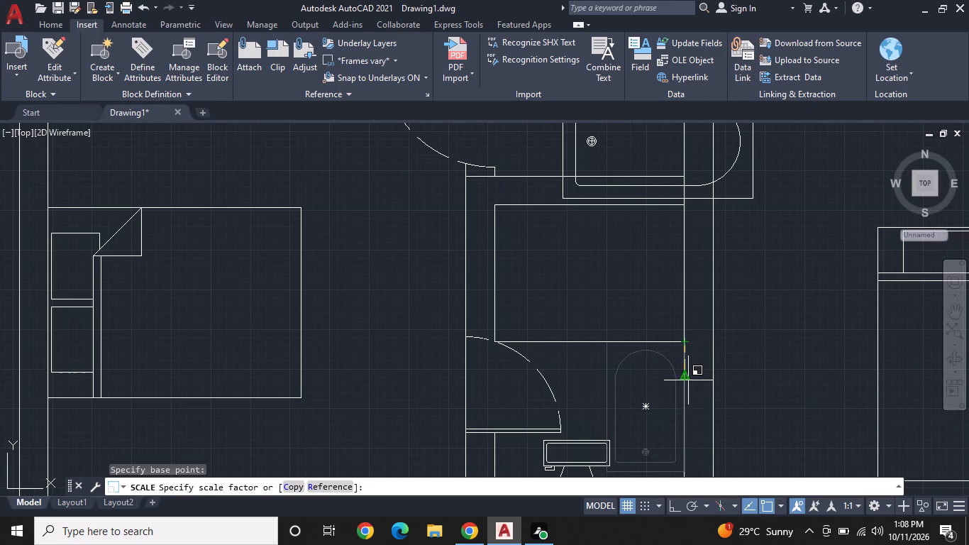
click(684, 383)
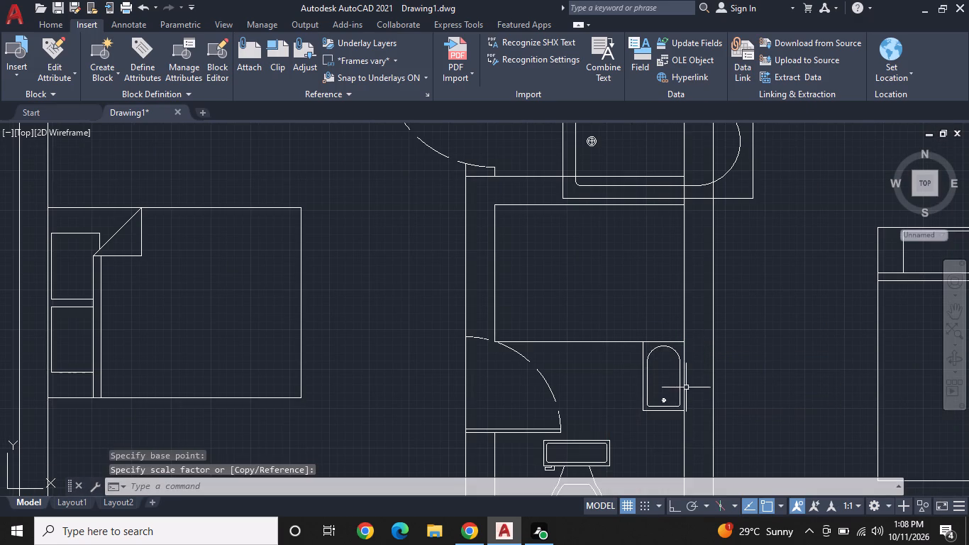
Rotate the toilet in the same bathroom 180° about its tank's northeast corner, with Ortho on.
middle_drag(686, 390, 685, 297)
scroll(686, 390, up, 1)
middle_drag(685, 291, 686, 280)
middle_click(686, 279)
scroll(682, 308, down, 1)
middle_drag(648, 351, 652, 277)
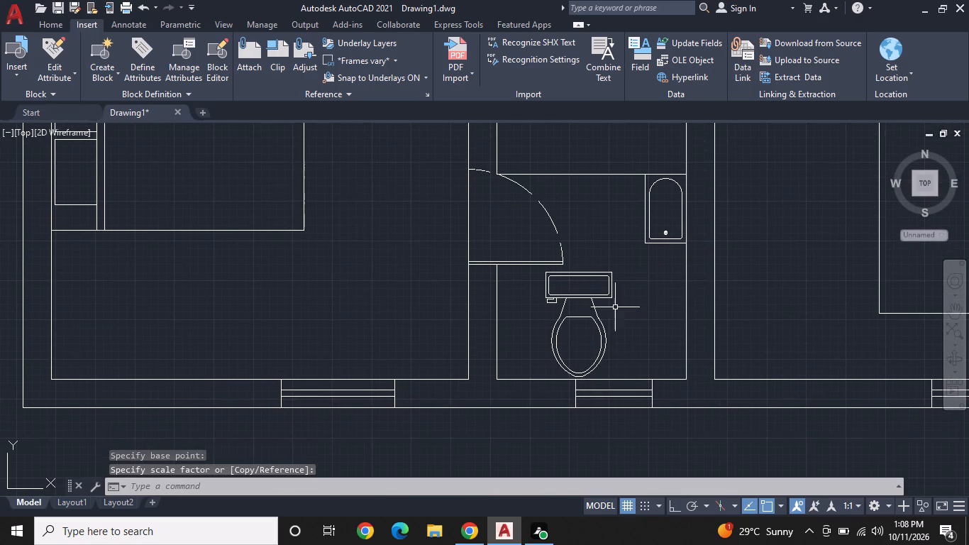
click(580, 314)
click(560, 326)
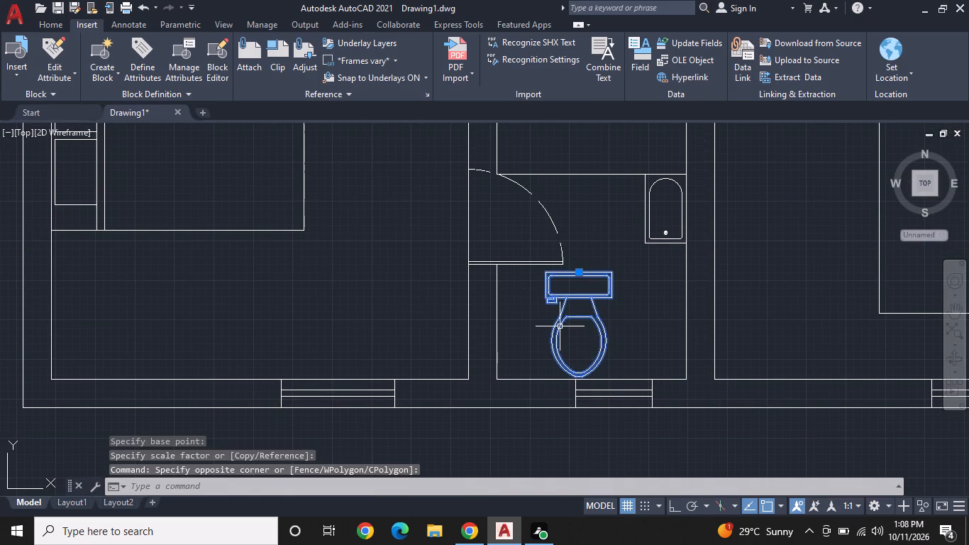
right_click(560, 326)
click(613, 320)
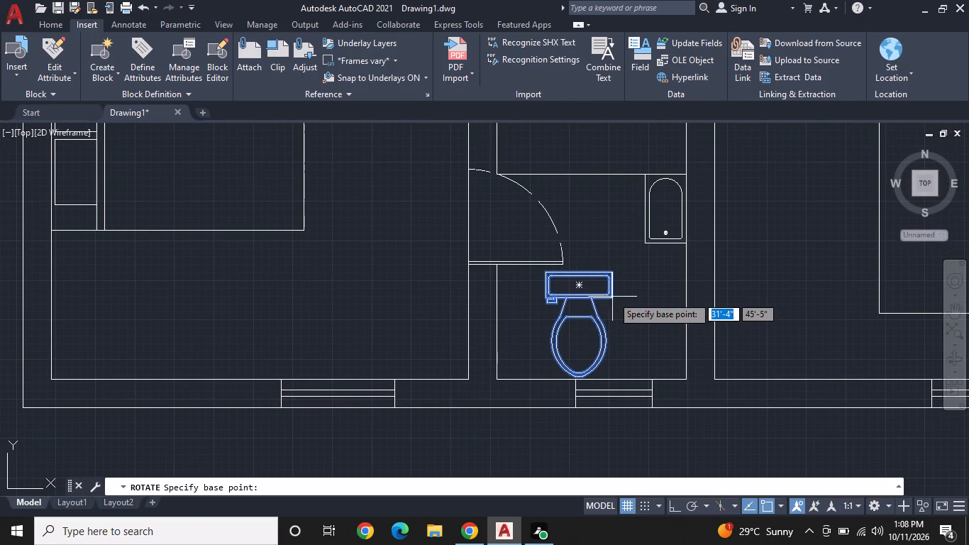
click(613, 272)
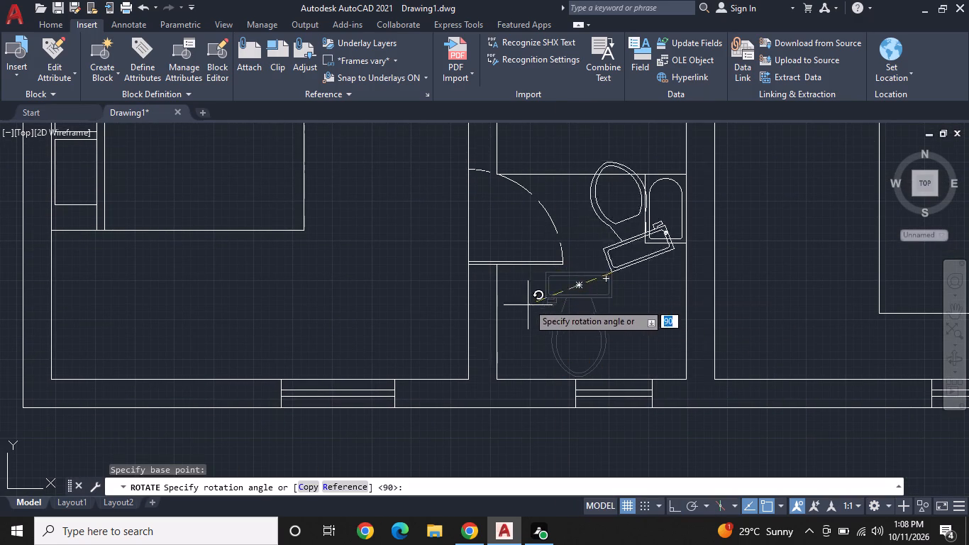
key(F8)
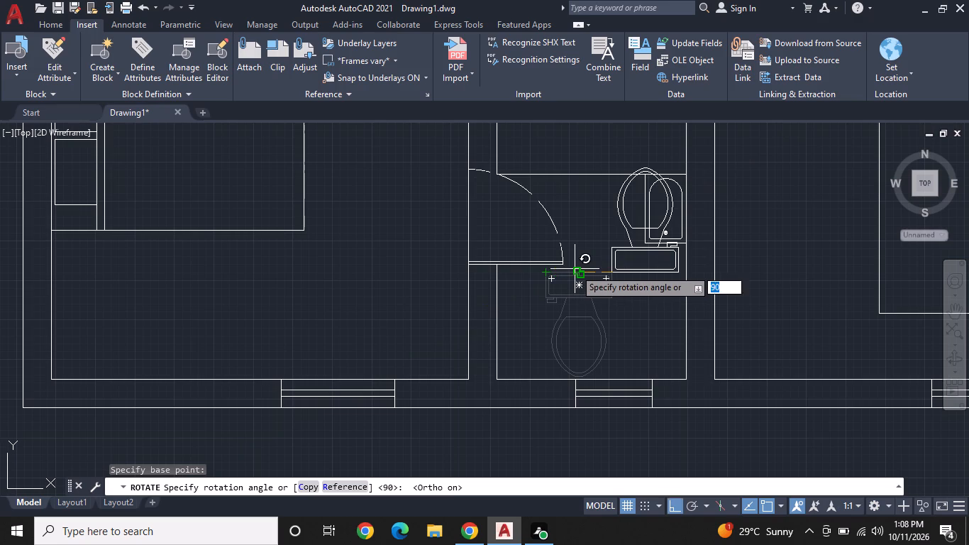
click(575, 269)
Move the rotated toilet by its tank-back midpoint grip onto the bathroom's inner south wall line, just west of the window, with Ortho off.
click(623, 272)
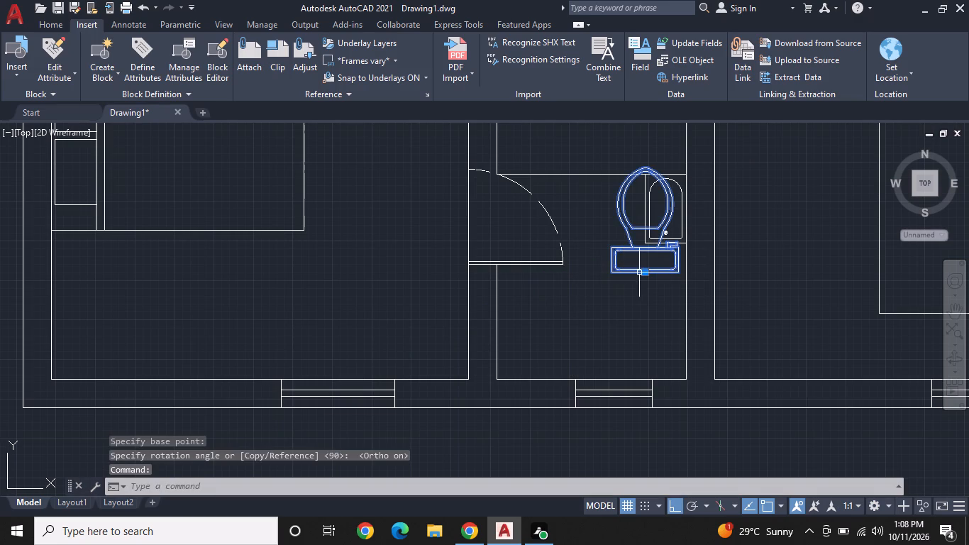
click(647, 274)
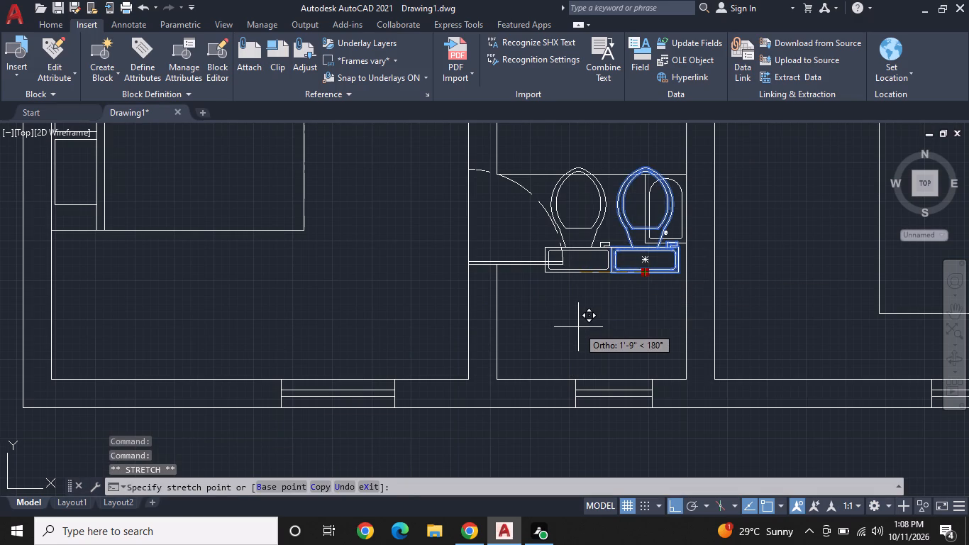
key(F8)
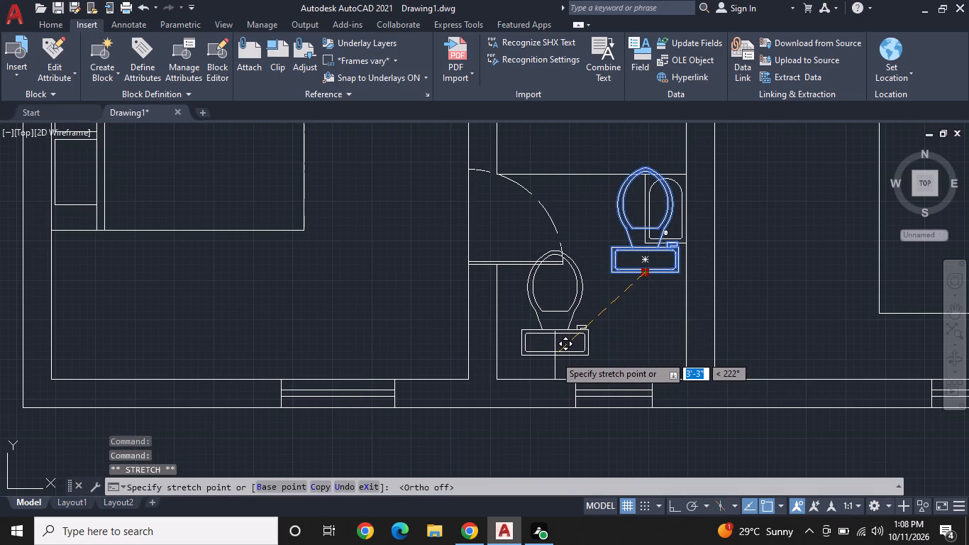
middle_drag(555, 346, 559, 334)
middle_drag(559, 331, 561, 320)
click(559, 354)
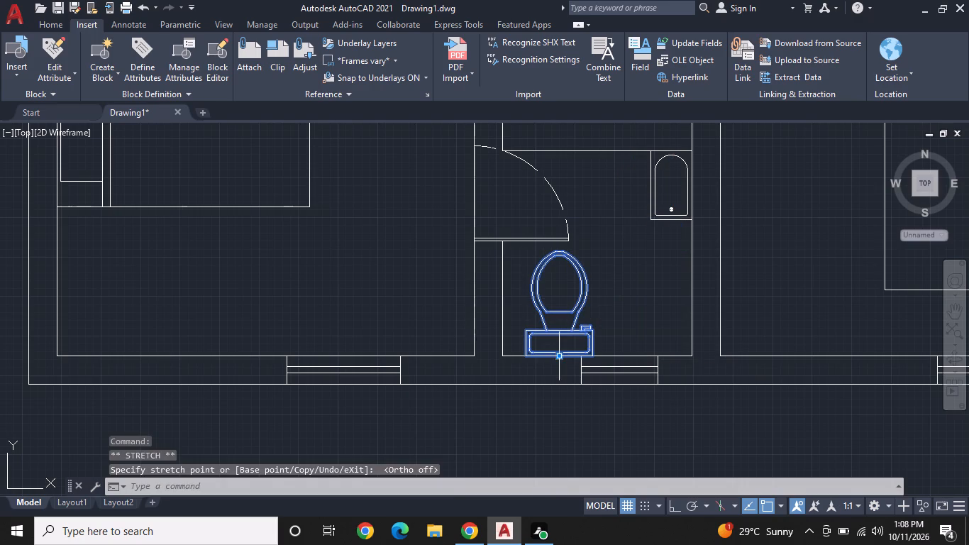
key(Escape)
Rotate the bed in the middle south bedroom 90° counterclockwise about its northwest corner.
scroll(589, 335, down, 2)
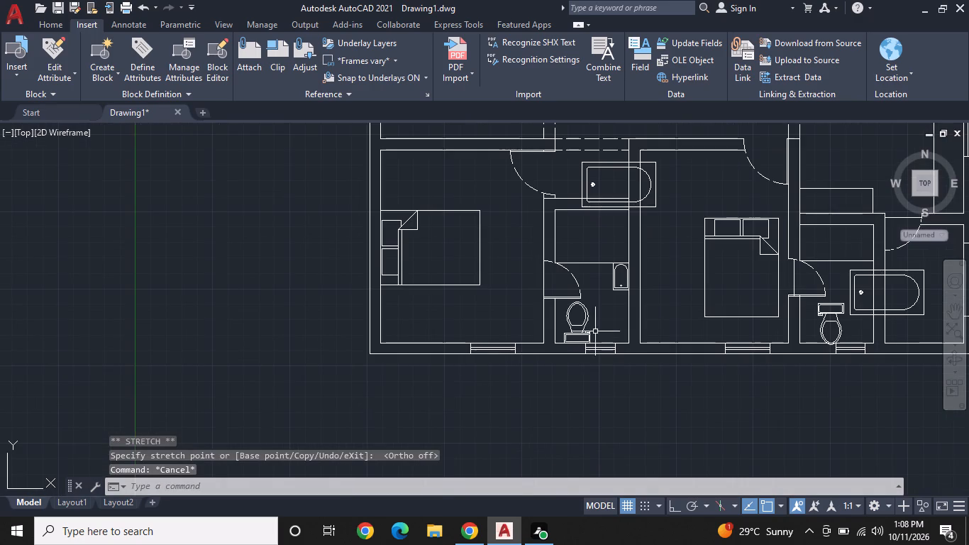
middle_drag(614, 321, 503, 349)
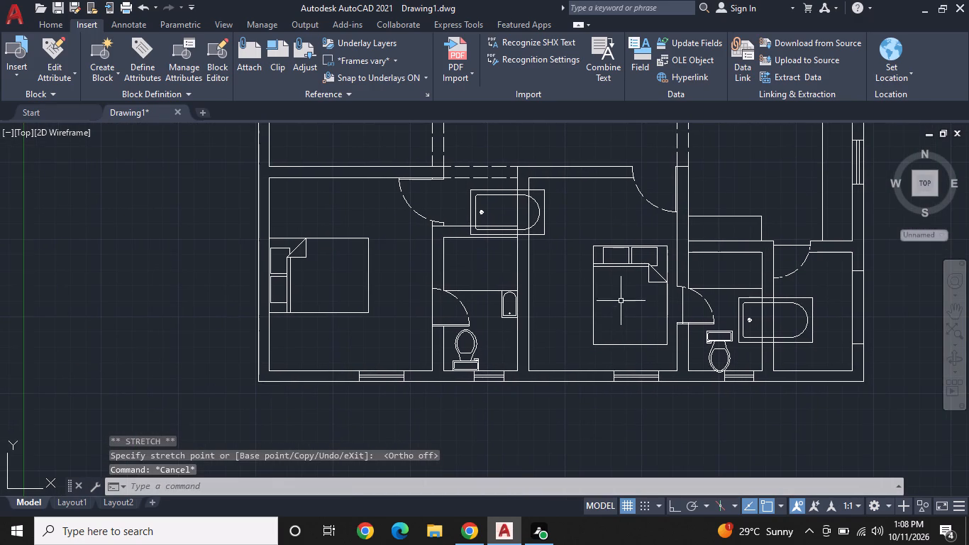
click(615, 268)
right_click(609, 271)
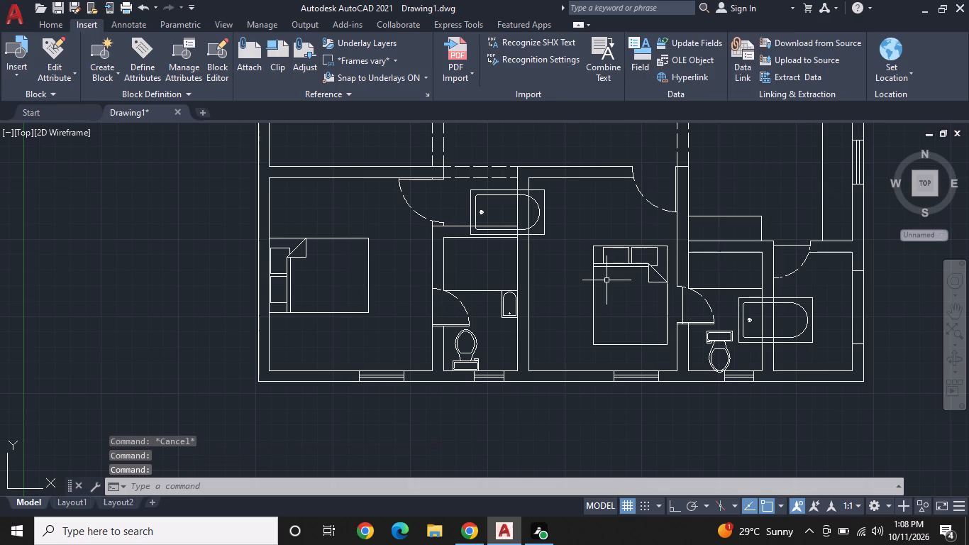
right_click(607, 280)
click(592, 270)
right_click(599, 275)
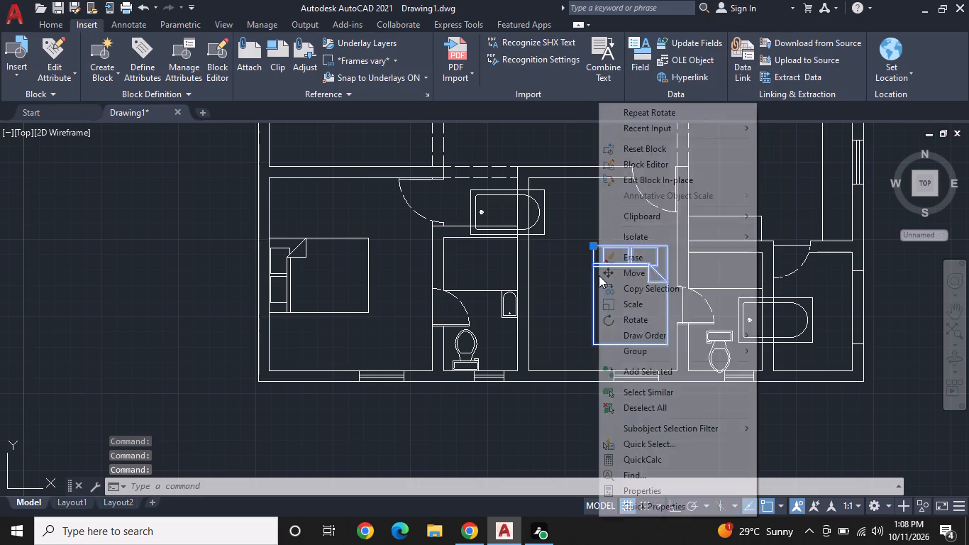
click(624, 314)
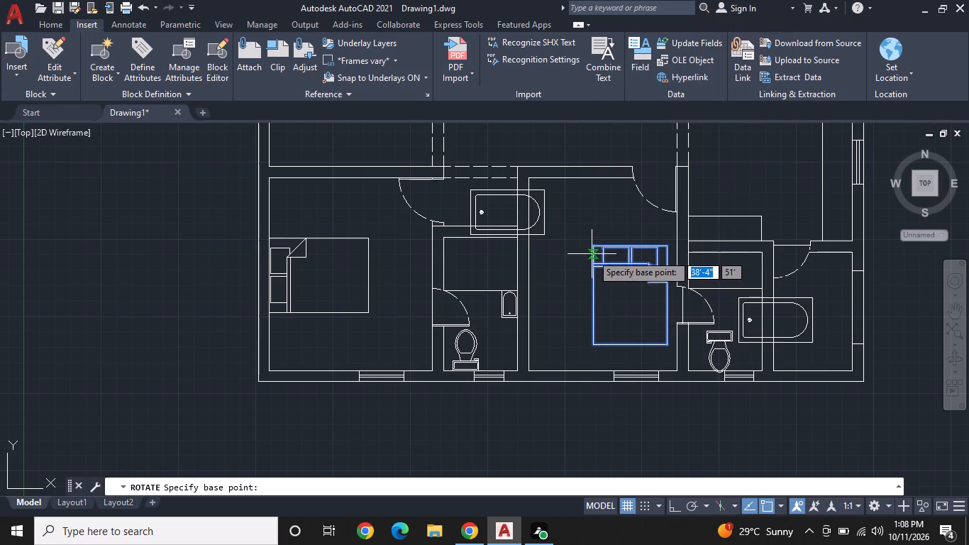
click(590, 251)
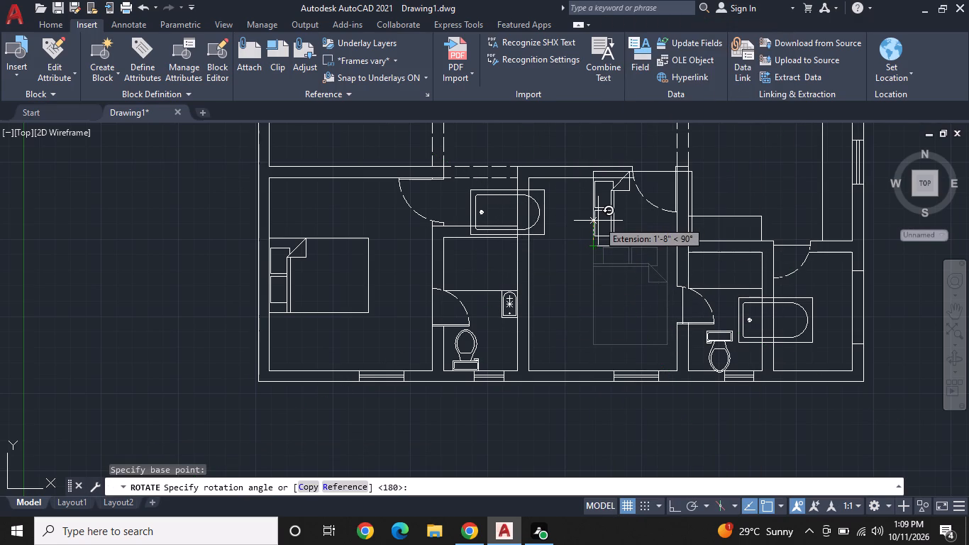
click(598, 221)
Move the rotated bed in the middle south bedroom by its southwest corner grip onto the room's inner west wall line.
click(611, 236)
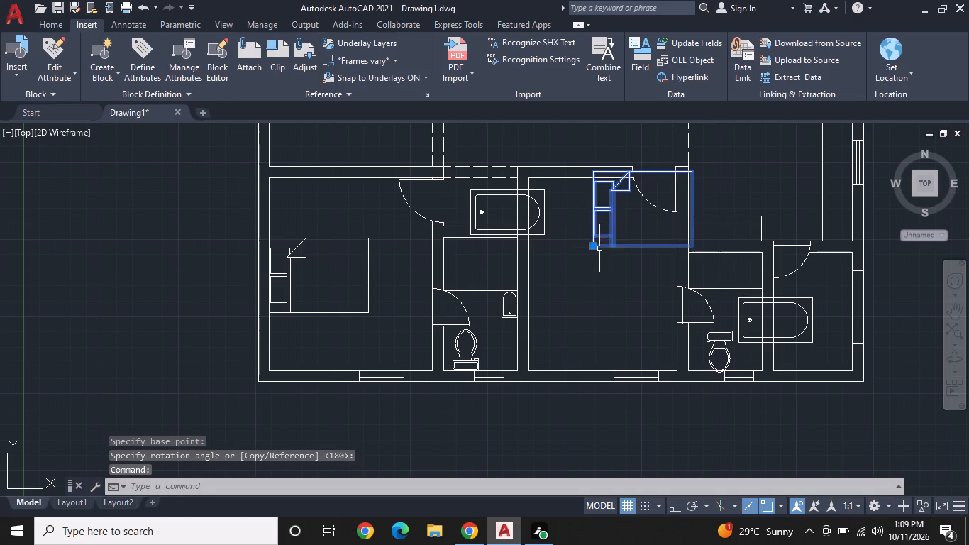
click(591, 247)
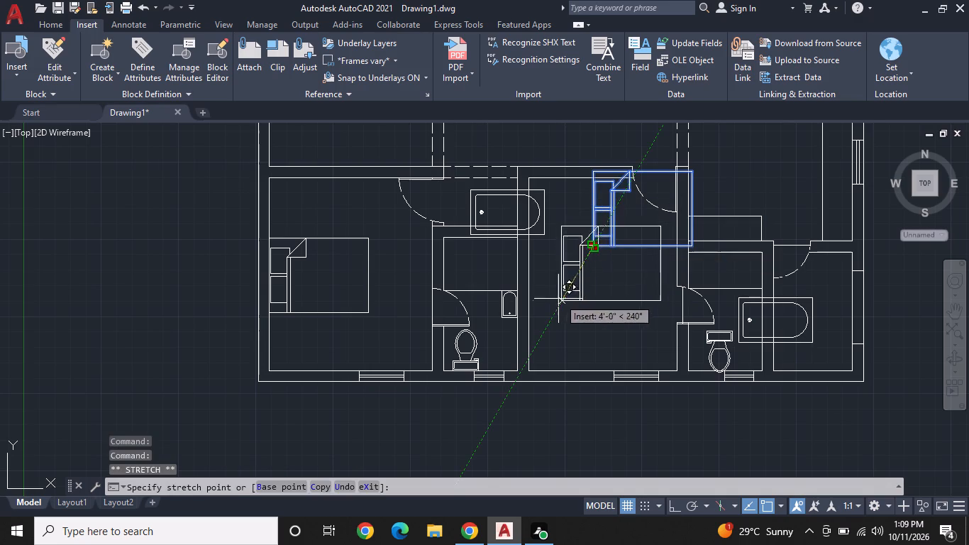
click(531, 333)
key(Escape)
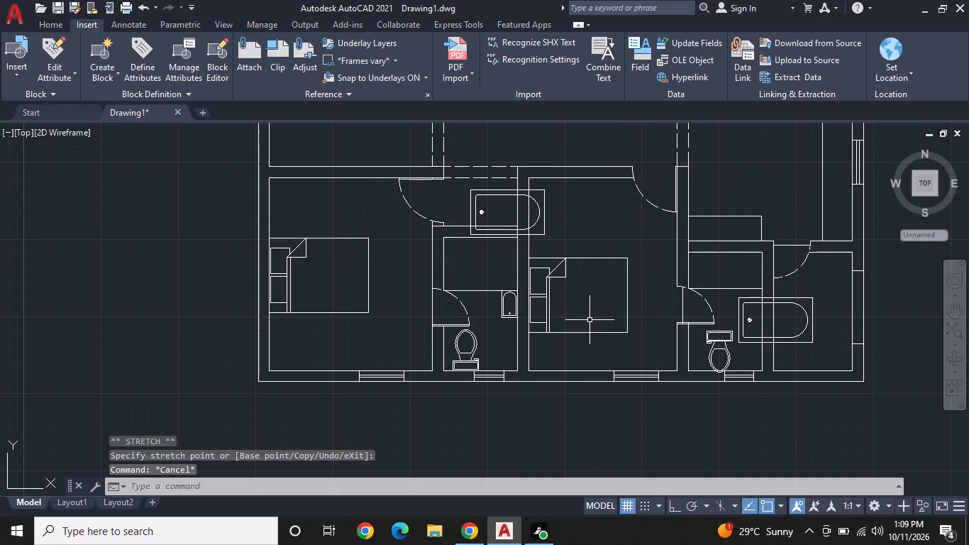
Scale the bathtub overlapping the walls north of the western bathroom freehand to roughly half size about its southwest corner.
middle_drag(709, 462, 738, 487)
middle_drag(630, 348, 673, 436)
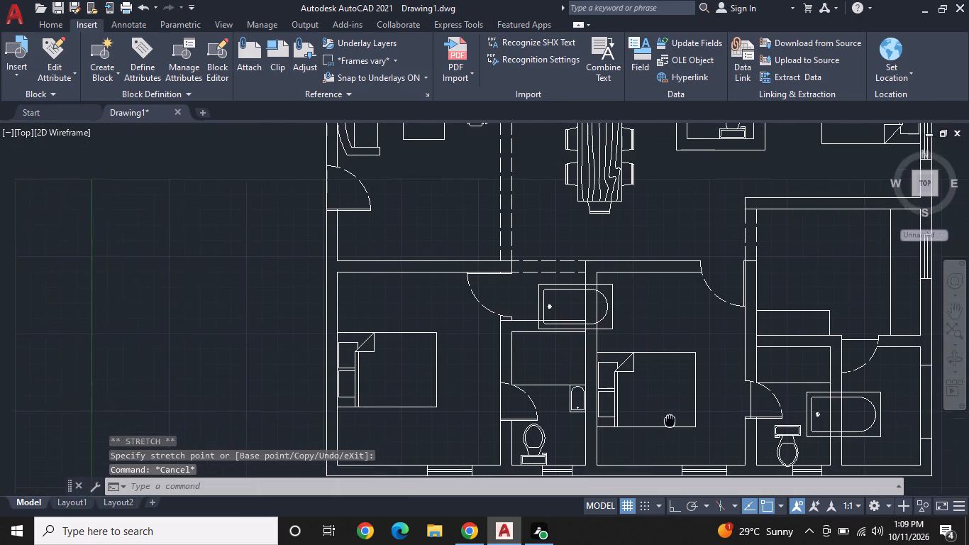
middle_drag(673, 436, 674, 439)
scroll(538, 331, up, 1)
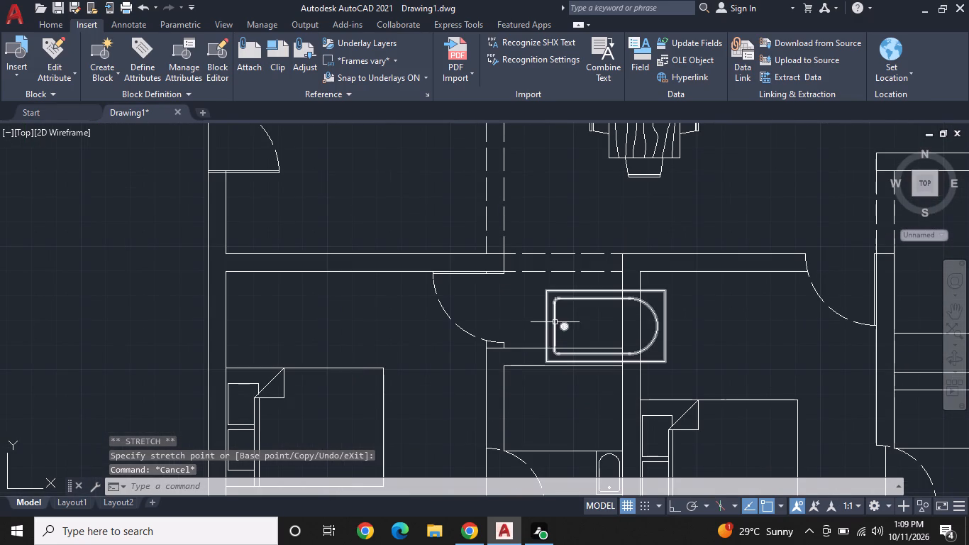
click(564, 329)
right_click(561, 338)
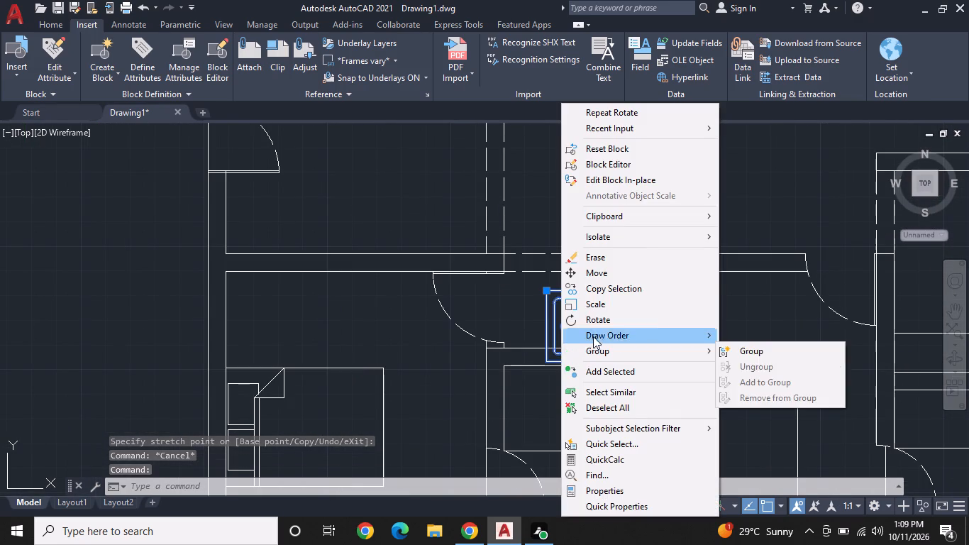
click(607, 308)
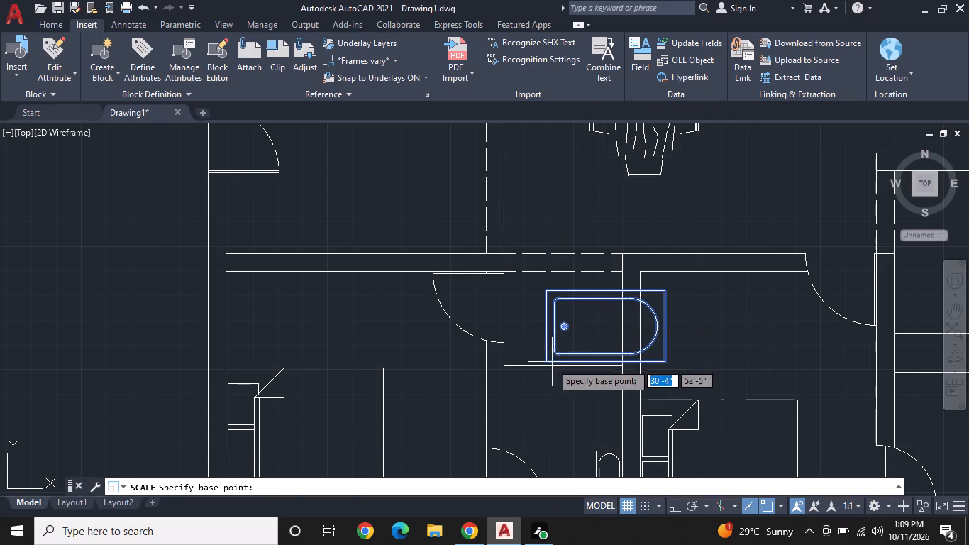
click(548, 366)
click(573, 343)
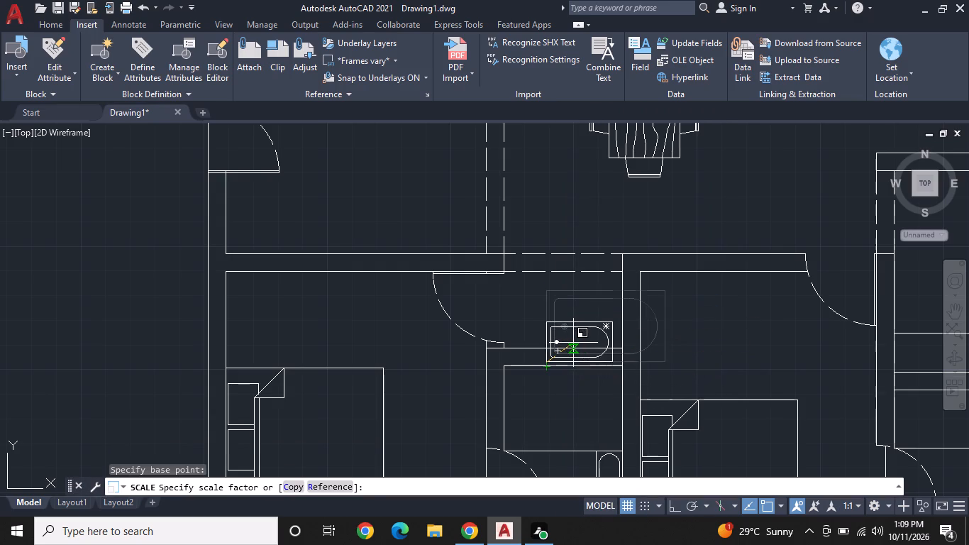
Move the scaled bathtub by its southeast corner into the southeast wall corner of the alcove north of the western bathroom.
click(551, 358)
right_click(551, 358)
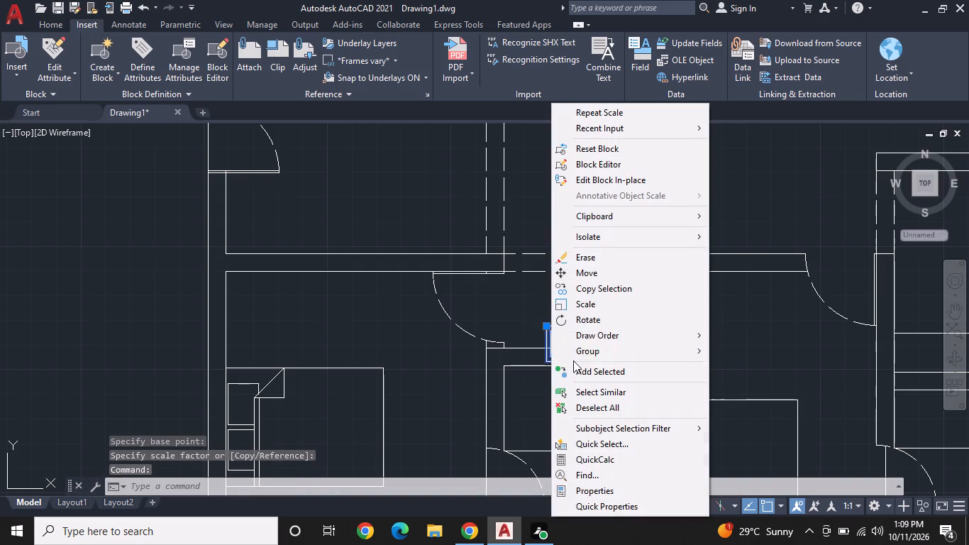
click(599, 277)
scroll(550, 368, up, 2)
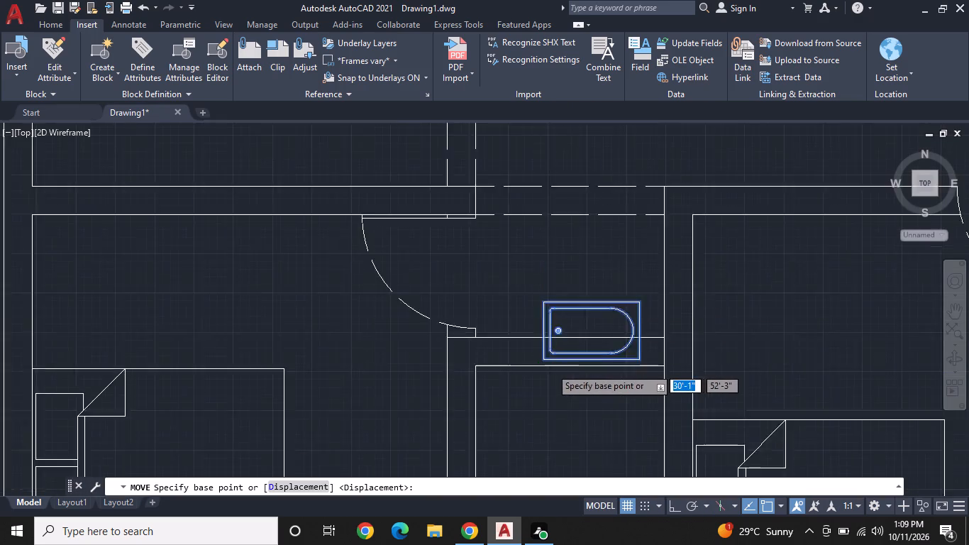
click(692, 356)
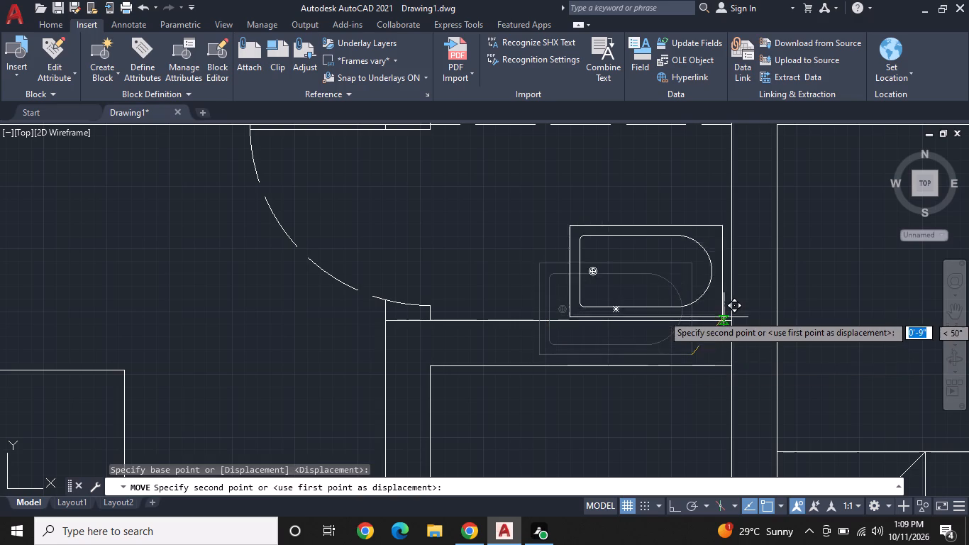
click(732, 324)
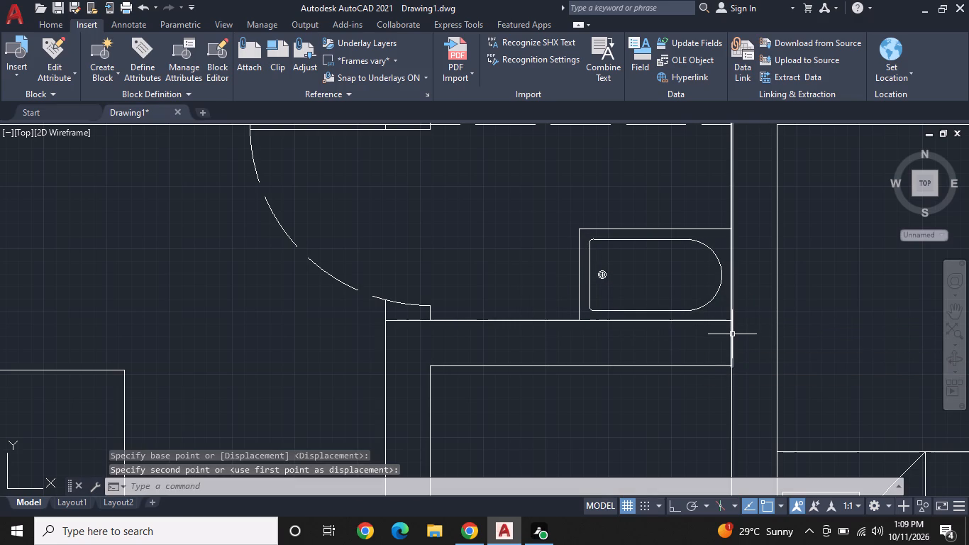
key(Escape)
Scale the oversized bathtub in the eastern bathroom freehand to roughly 40% of its size about its northwest corner.
scroll(732, 334, down, 1)
middle_drag(731, 344, 459, 327)
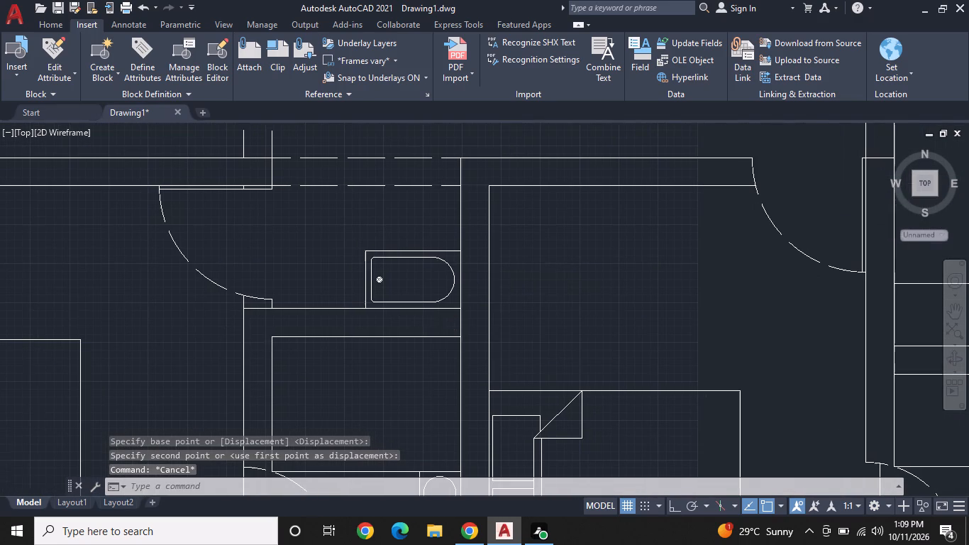
scroll(552, 346, down, 1)
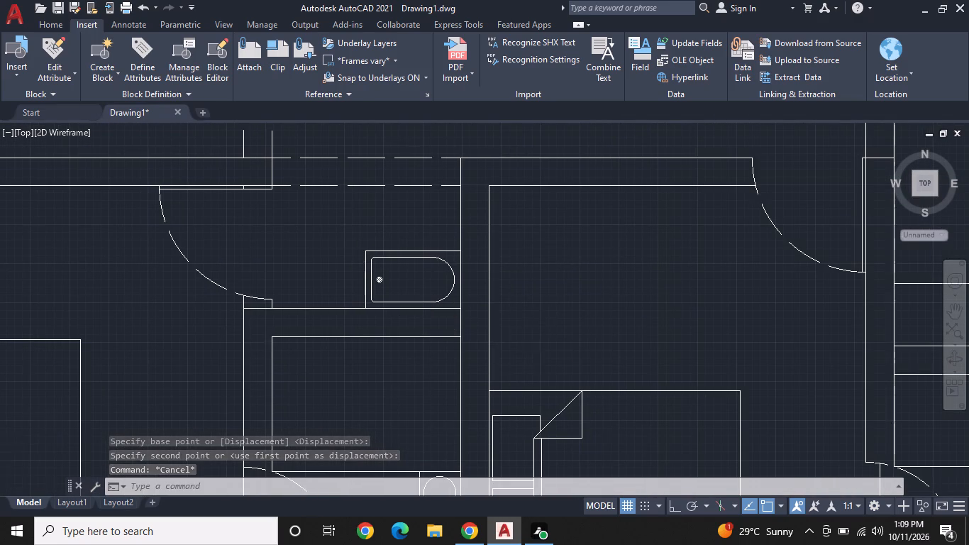
middle_drag(565, 366, 526, 229)
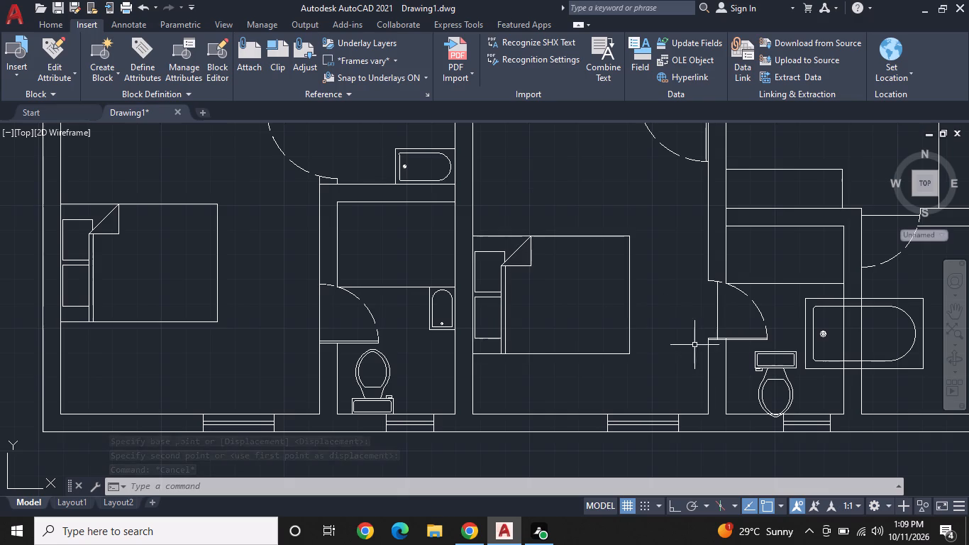
middle_drag(726, 366, 423, 365)
middle_click(418, 364)
scroll(568, 370, up, 1)
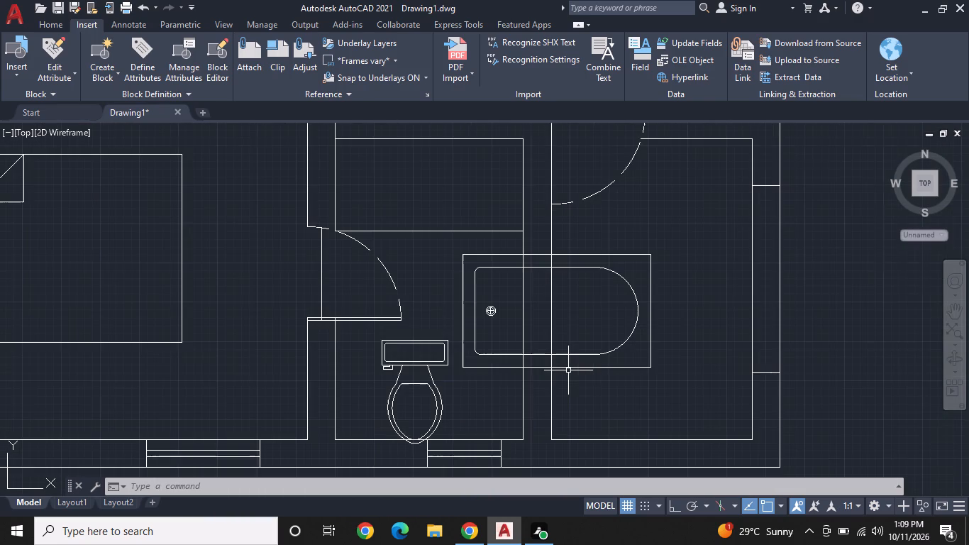
click(493, 351)
click(477, 364)
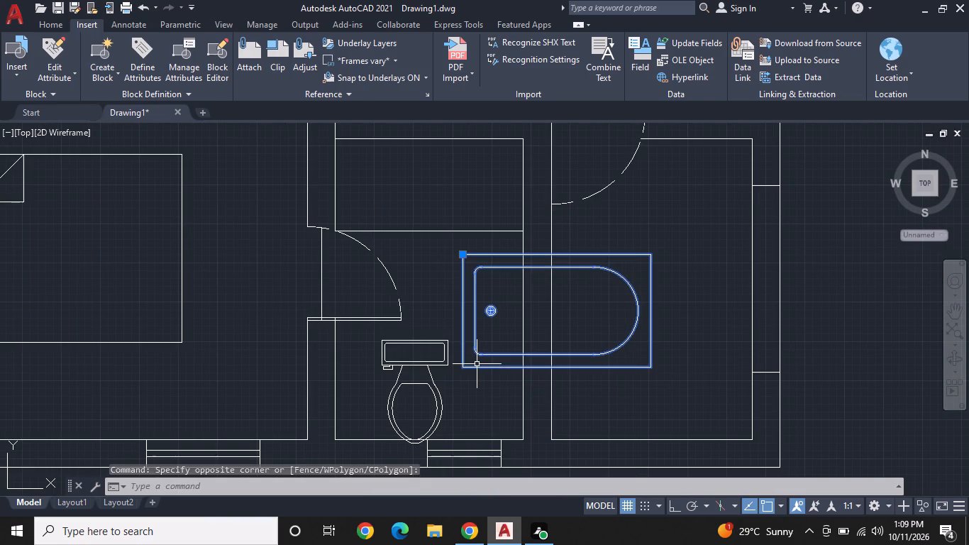
right_click(477, 364)
click(546, 308)
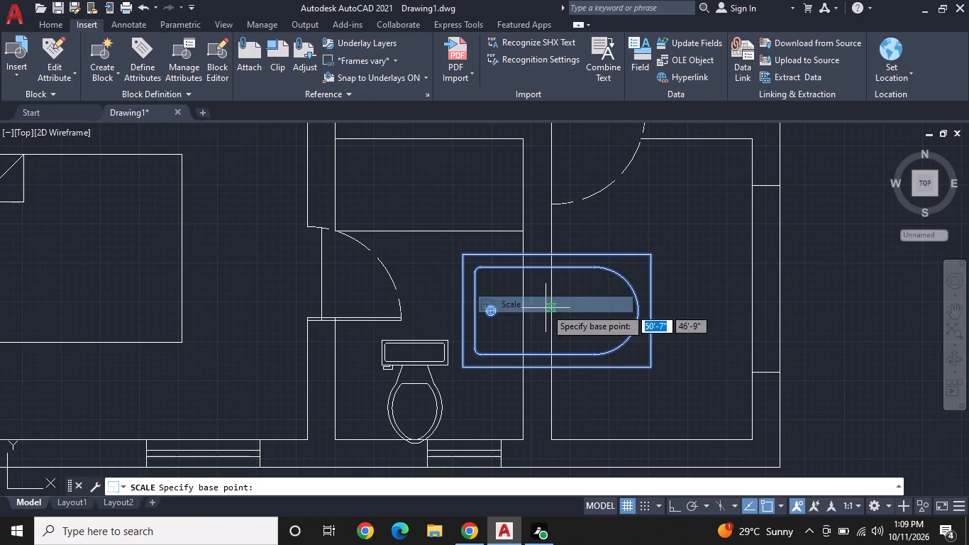
click(461, 256)
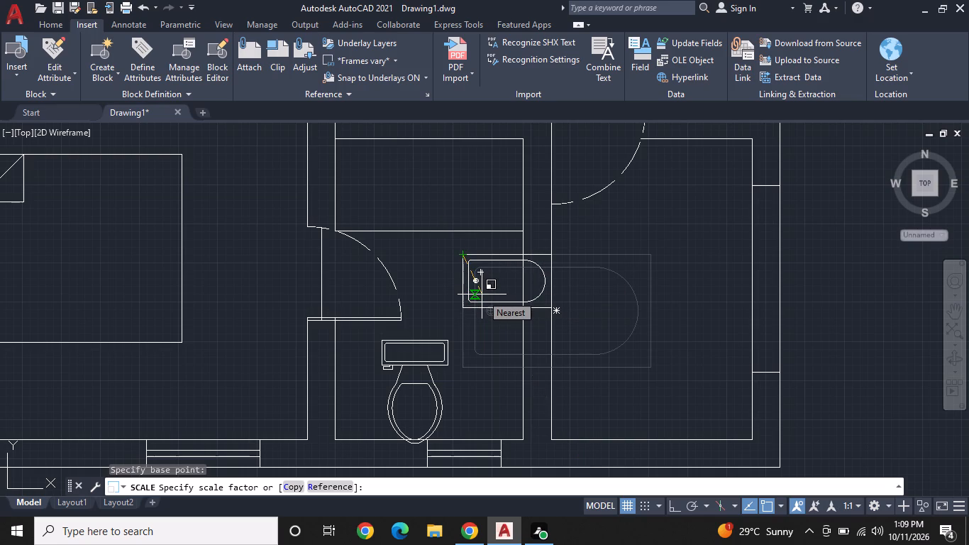
click(477, 290)
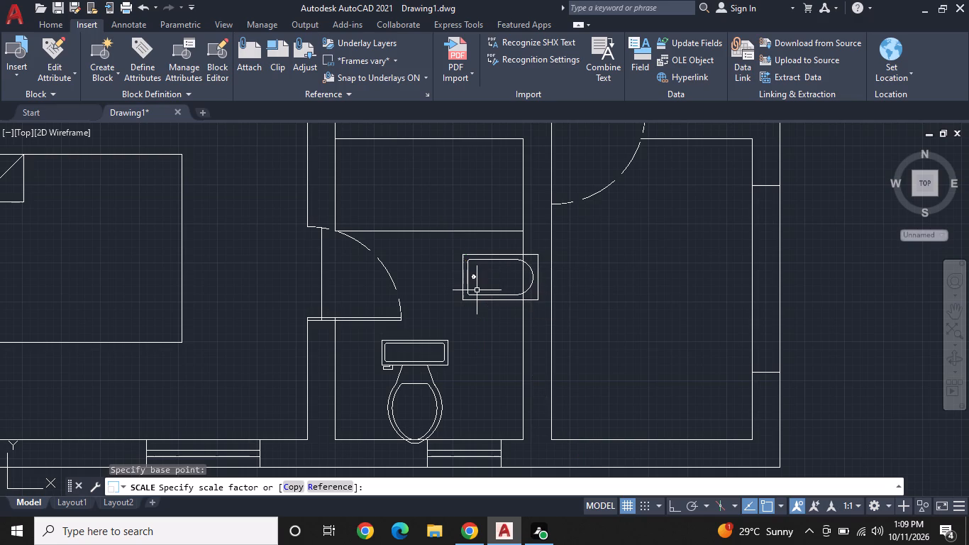
Rotate the scaled bathtub in the eastern bathroom 90° counterclockwise about its southwest corner, with Ortho on.
click(482, 301)
right_click(466, 312)
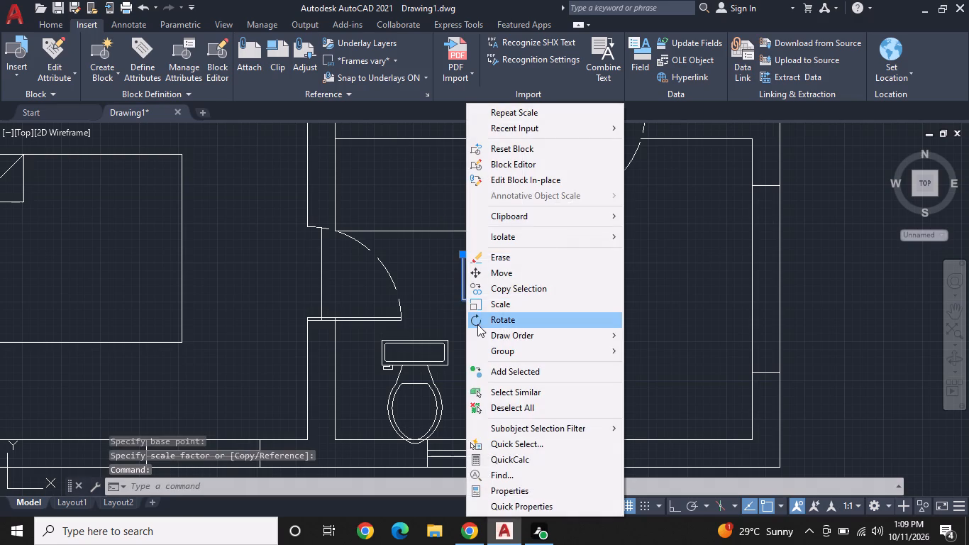
click(490, 320)
click(462, 301)
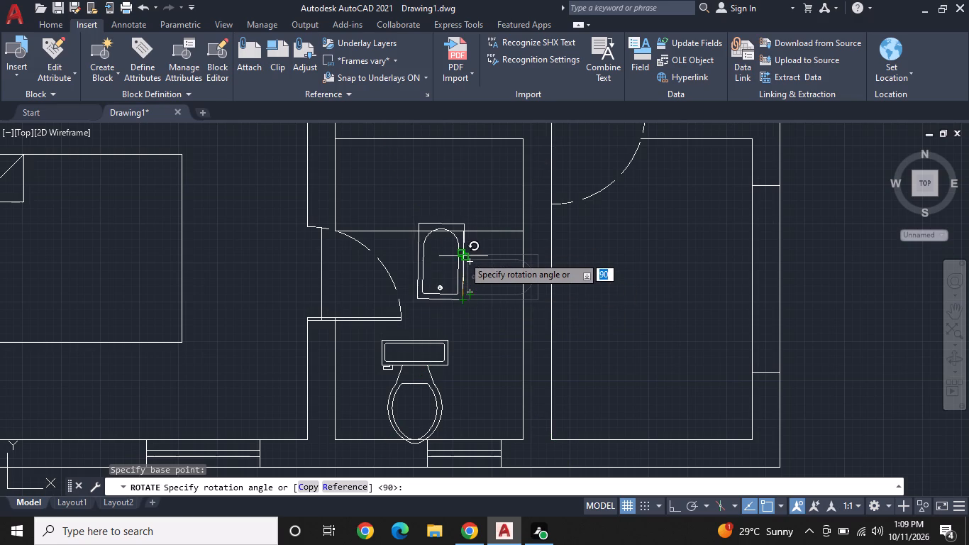
key(F8)
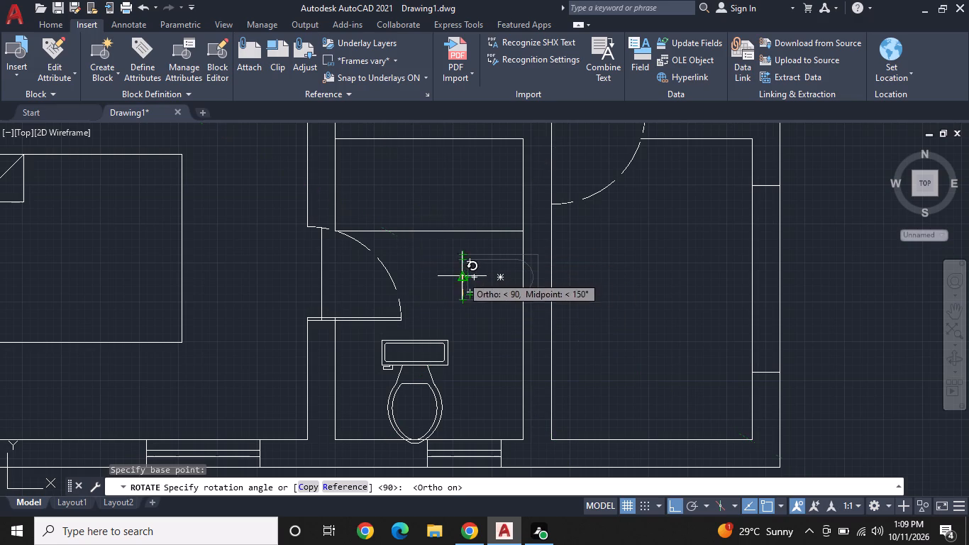
click(460, 277)
Move the rotated bathtub by its northeast corner into the northeast corner of the eastern bathroom, with Ortho off.
click(460, 292)
right_click(465, 302)
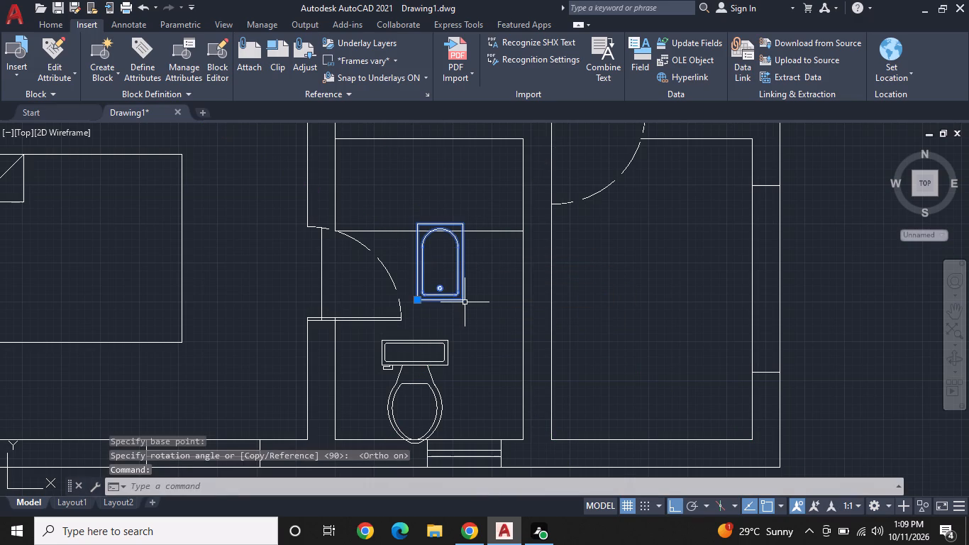
click(506, 274)
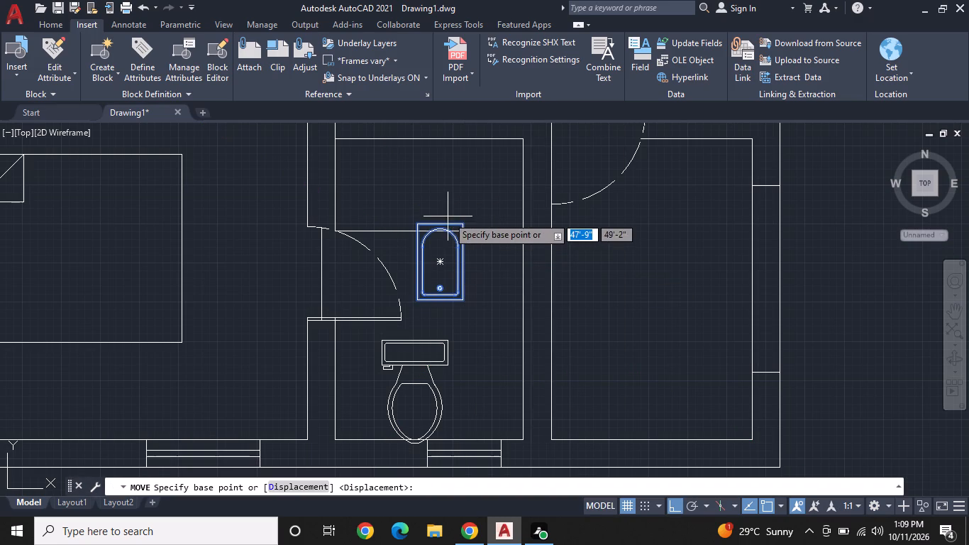
click(460, 226)
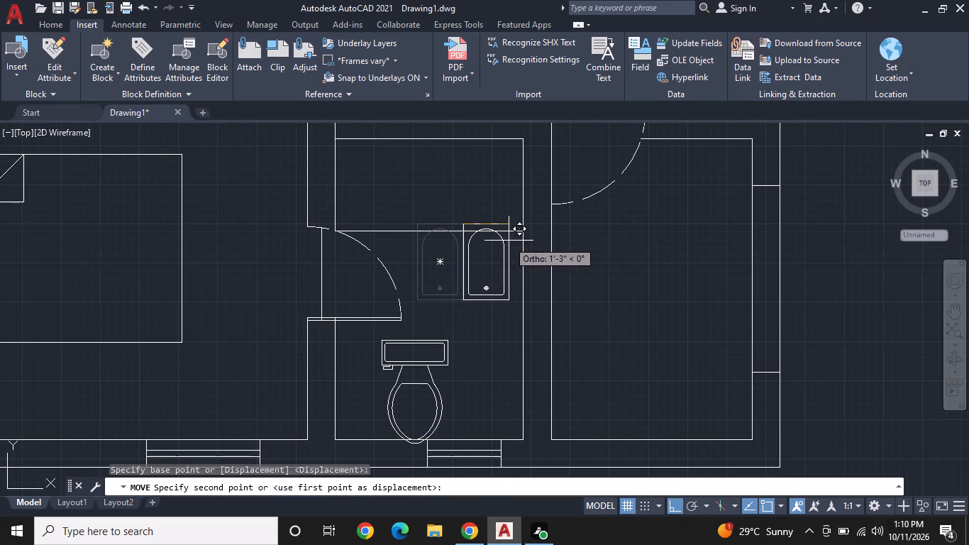
key(F8)
click(520, 234)
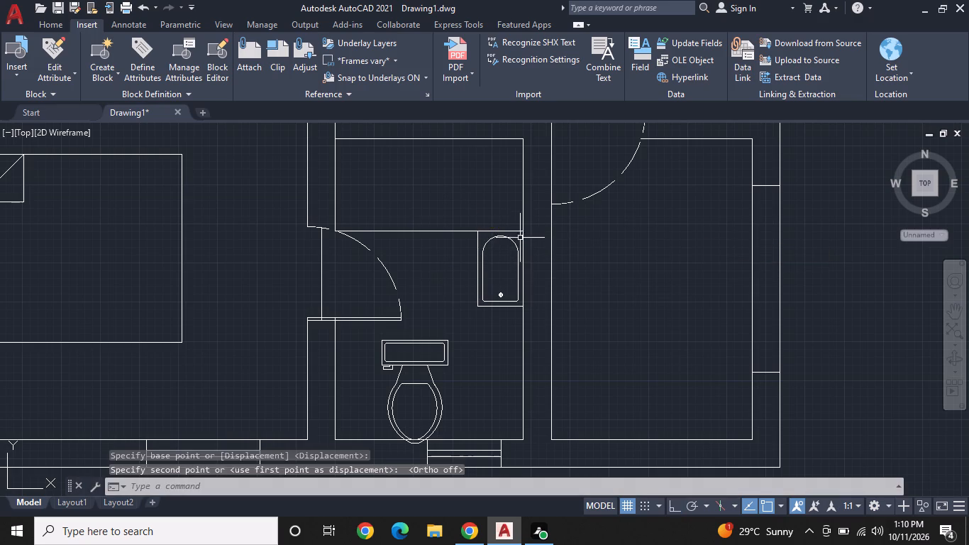
Rotate the toilet in the eastern bathroom 180° about its tank's northeast corner, with Ortho on.
click(428, 343)
right_click(428, 343)
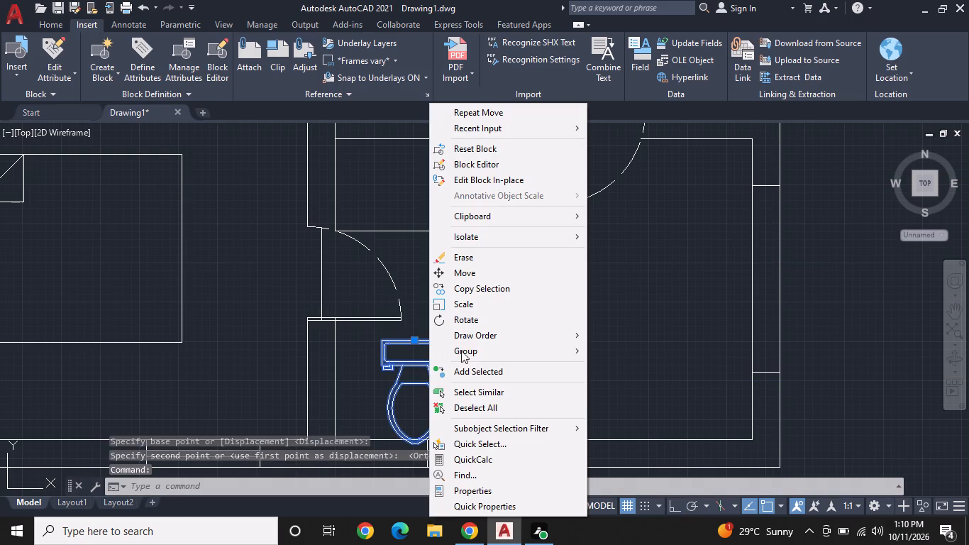
click(485, 321)
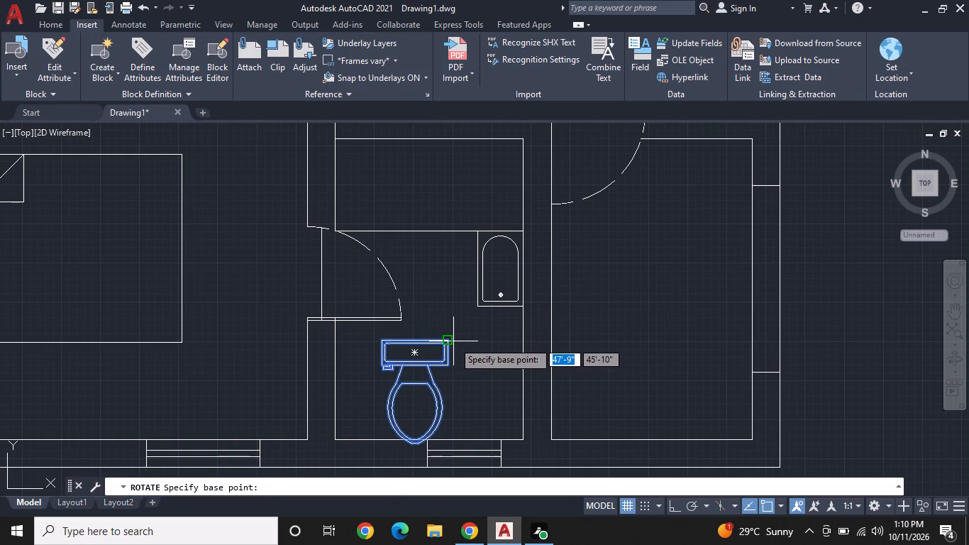
click(453, 342)
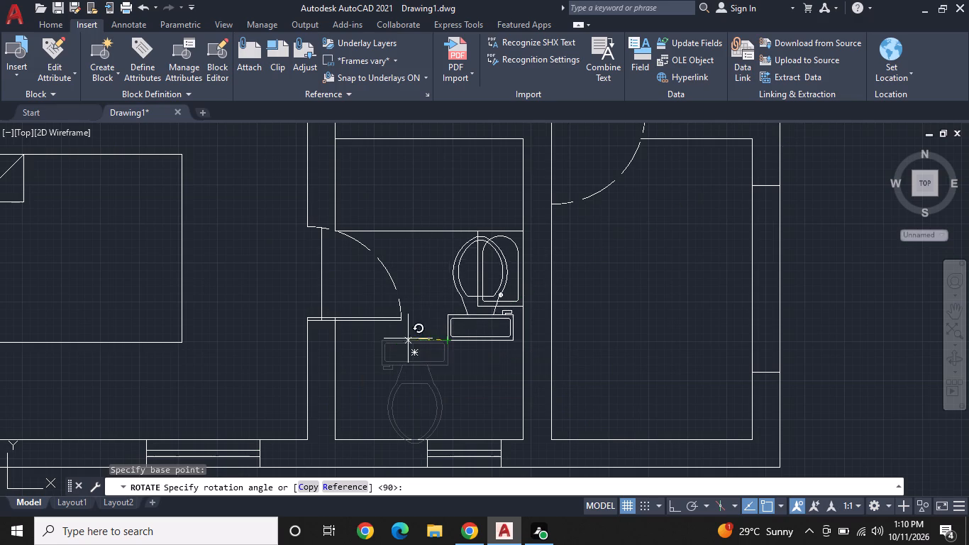
key(F8)
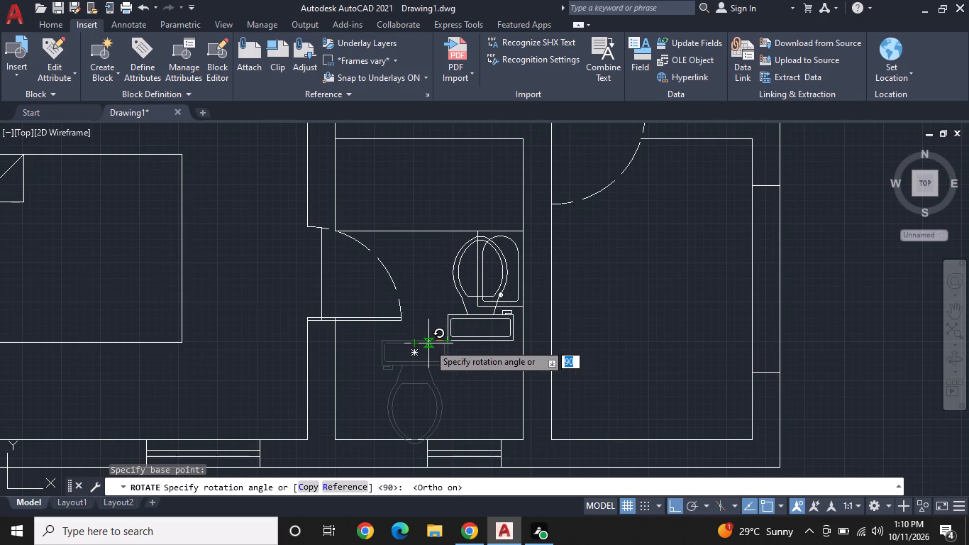
click(436, 324)
Move the rotated toilet by its tank-back midpoint grip onto the bathroom's inner south wall line, west of the window, with Ortho off.
click(460, 340)
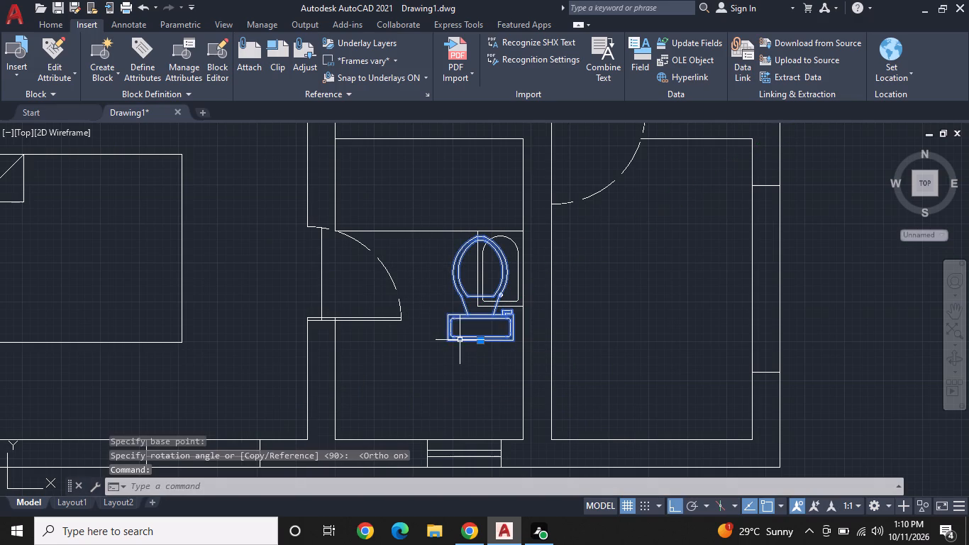
click(482, 338)
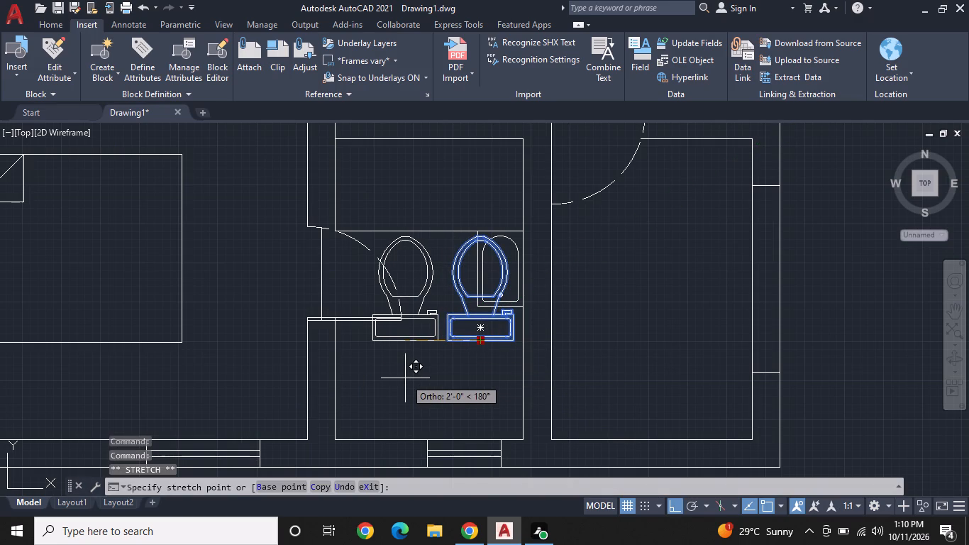
key(F8)
click(387, 436)
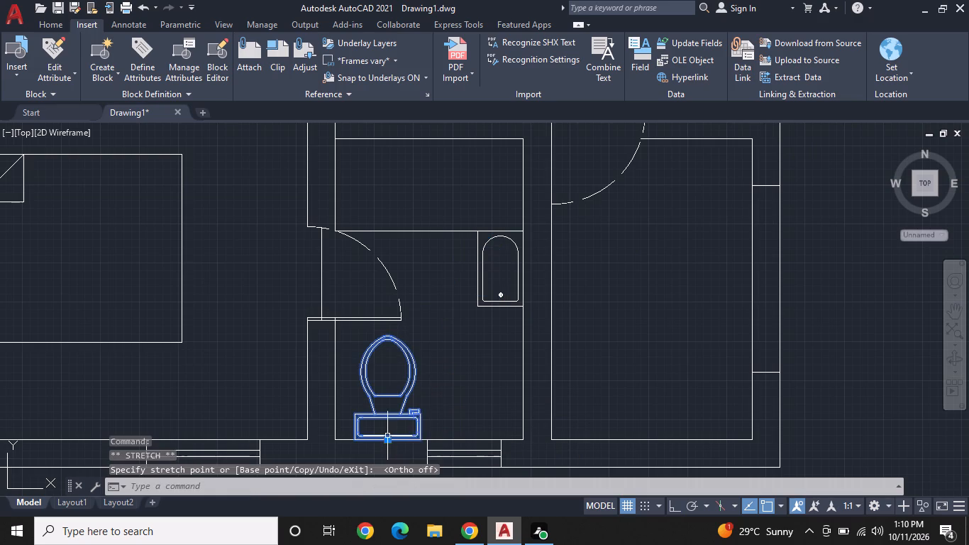
key(Escape)
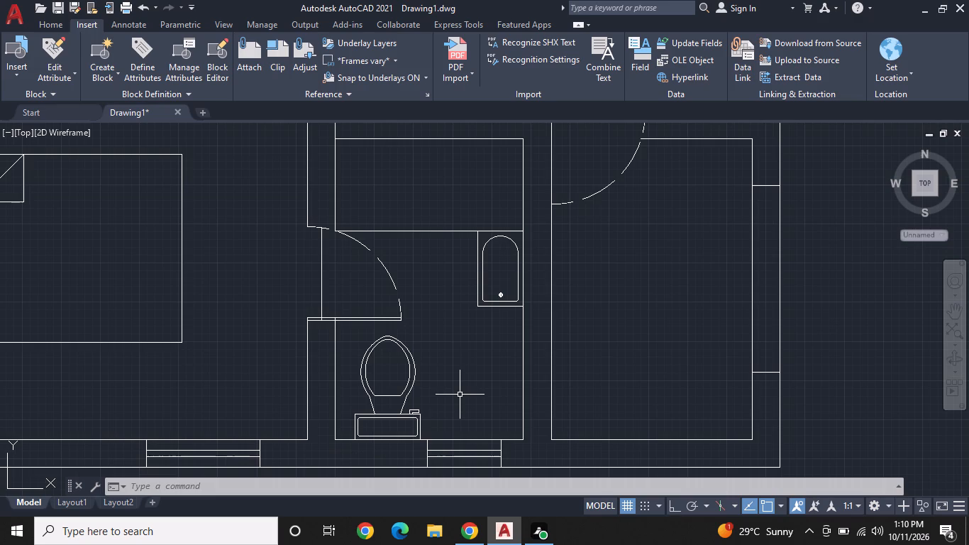
Look over the furnished plan from the eastern bathroom to the northern rooms and entrance.
scroll(460, 395, down, 1)
middle_drag(462, 389, 480, 364)
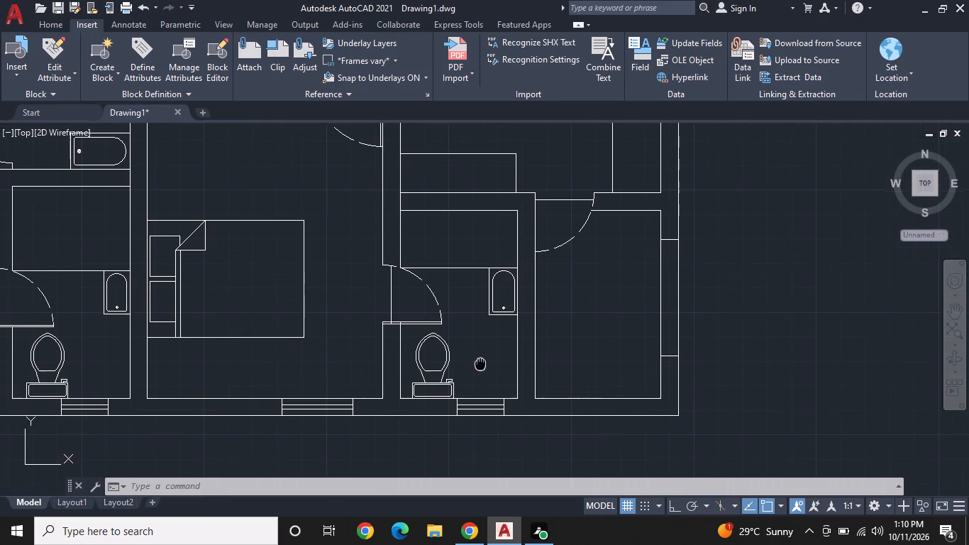
middle_drag(480, 364, 481, 364)
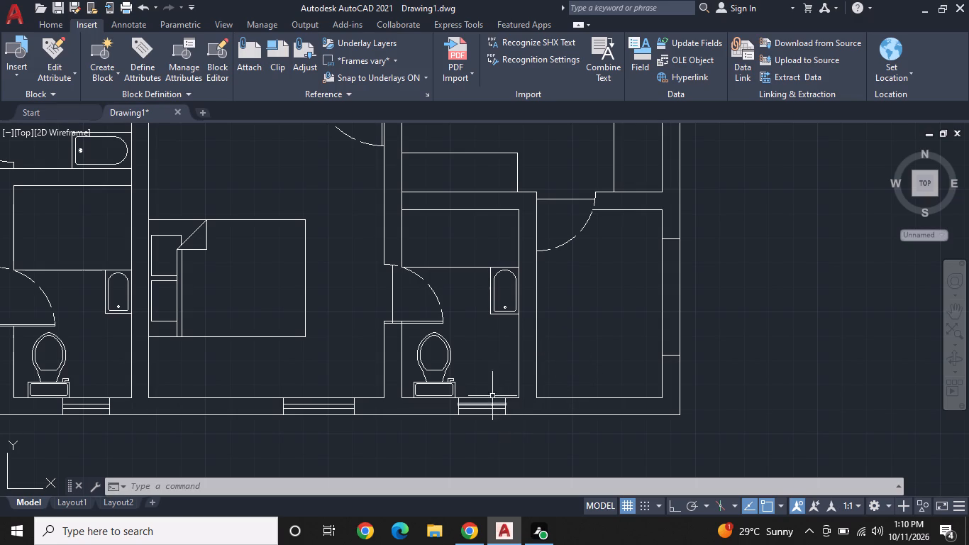
scroll(475, 379, down, 1)
middle_drag(377, 326, 639, 389)
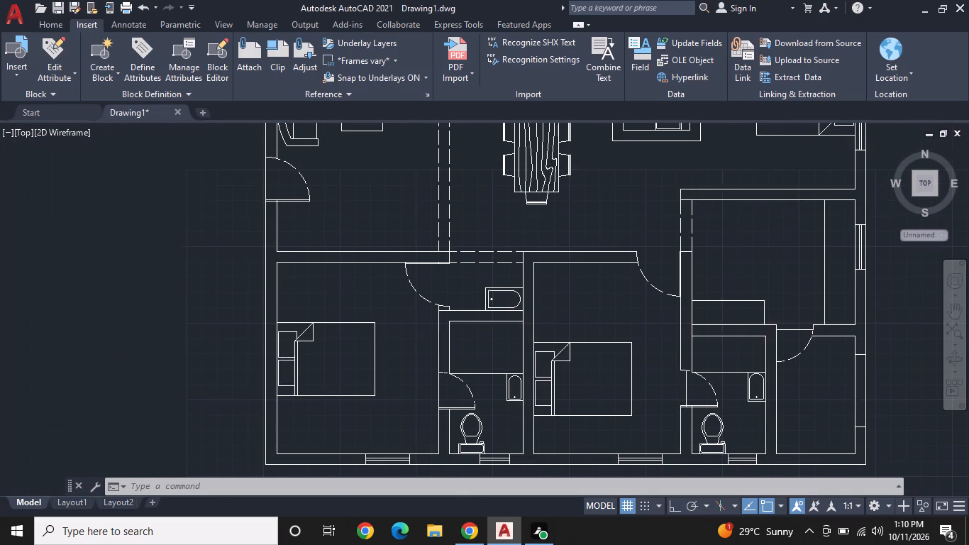
scroll(565, 348, down, 1)
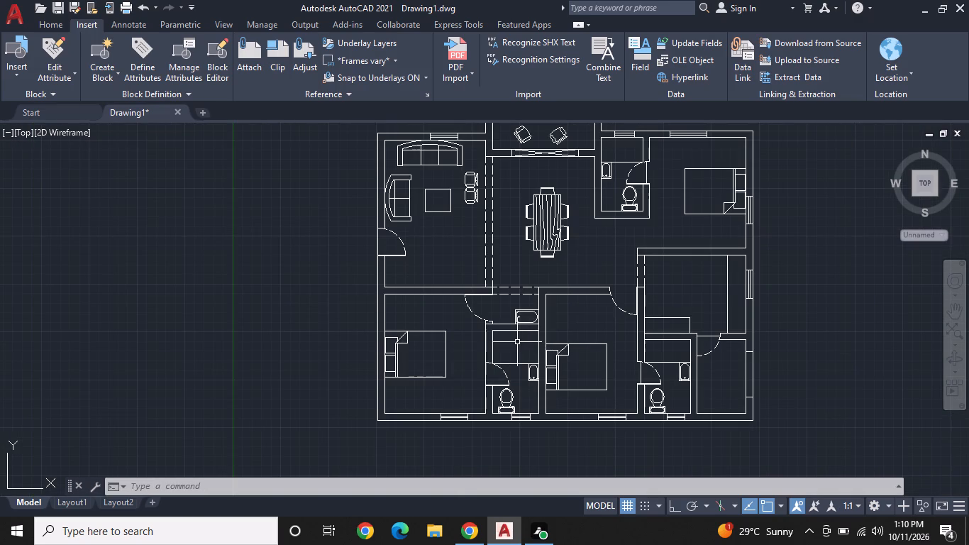
middle_drag(525, 282, 544, 393)
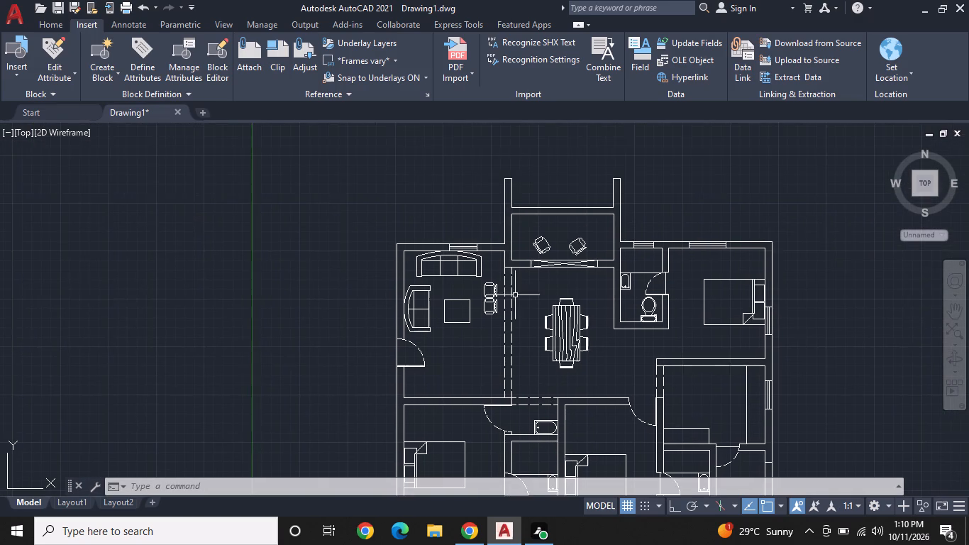
middle_drag(506, 286, 536, 350)
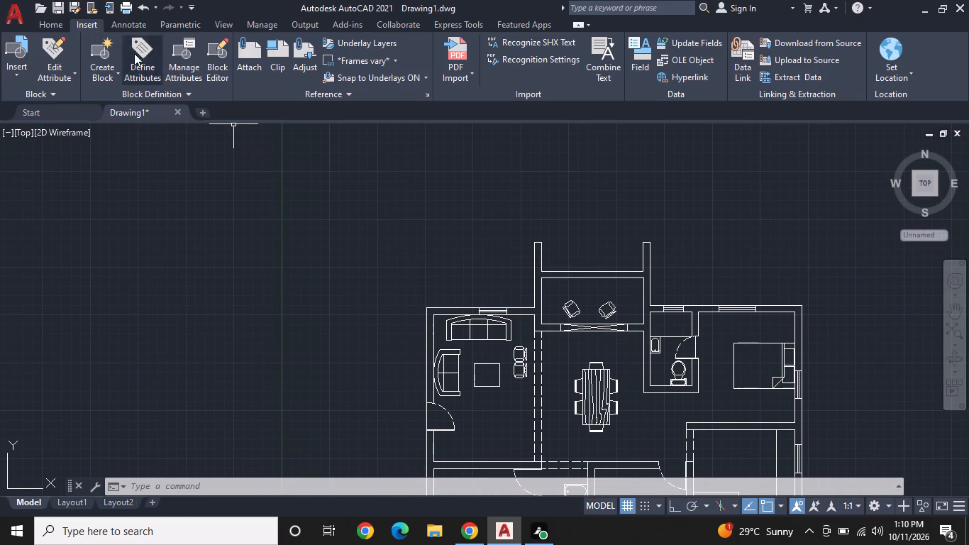
With linetype ACAD_ISO02W100 and Ortho on, draw a three-sided outline about 4'-1" by 1'-2" outside the living room's north window.
click(43, 26)
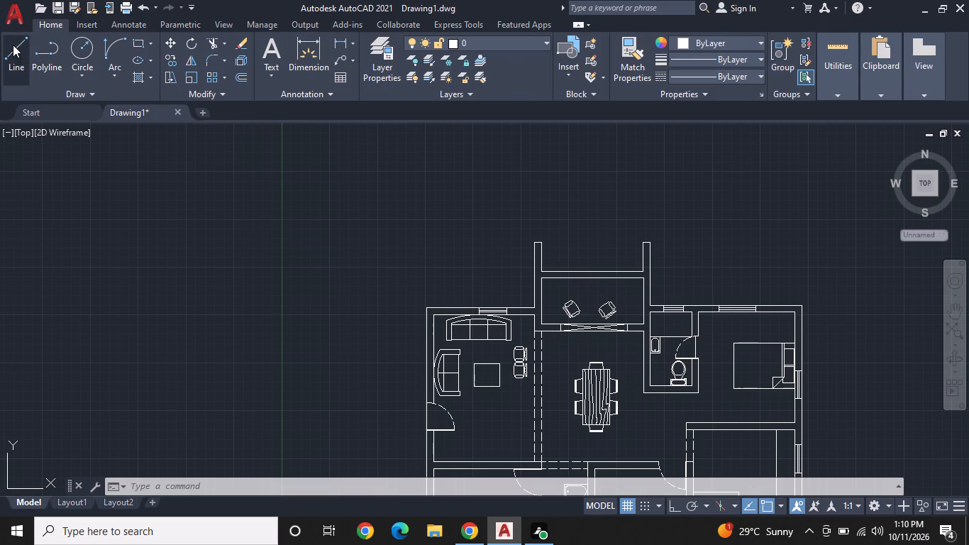
click(12, 45)
click(717, 73)
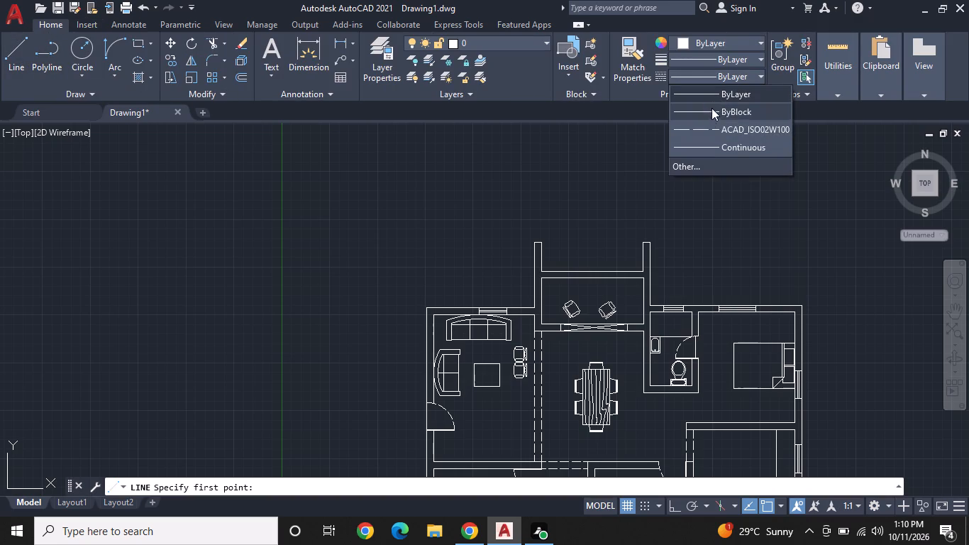
click(703, 133)
scroll(534, 328, up, 3)
middle_drag(502, 328, 532, 362)
middle_drag(543, 372, 652, 439)
middle_click(652, 439)
middle_click(652, 439)
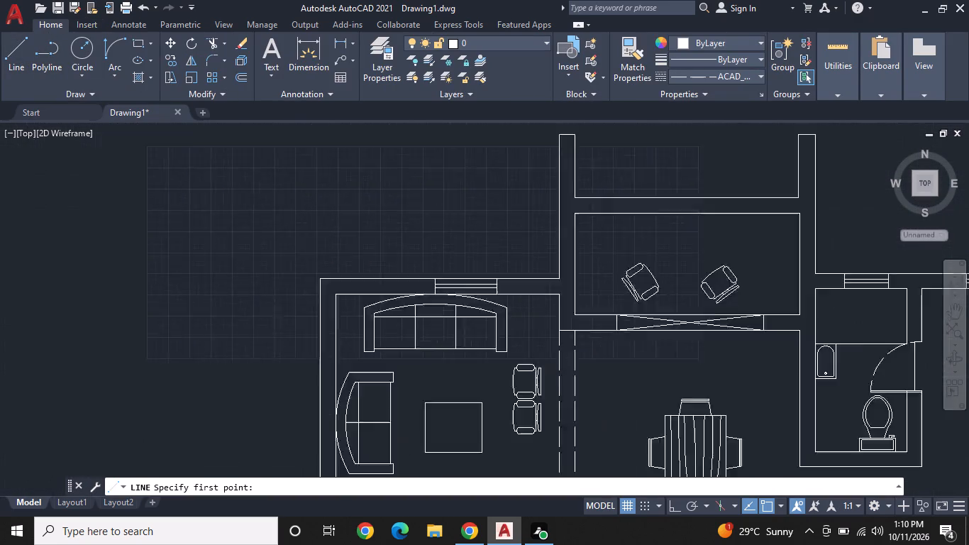
middle_drag(380, 214, 577, 365)
middle_click(577, 365)
scroll(572, 340, up, 3)
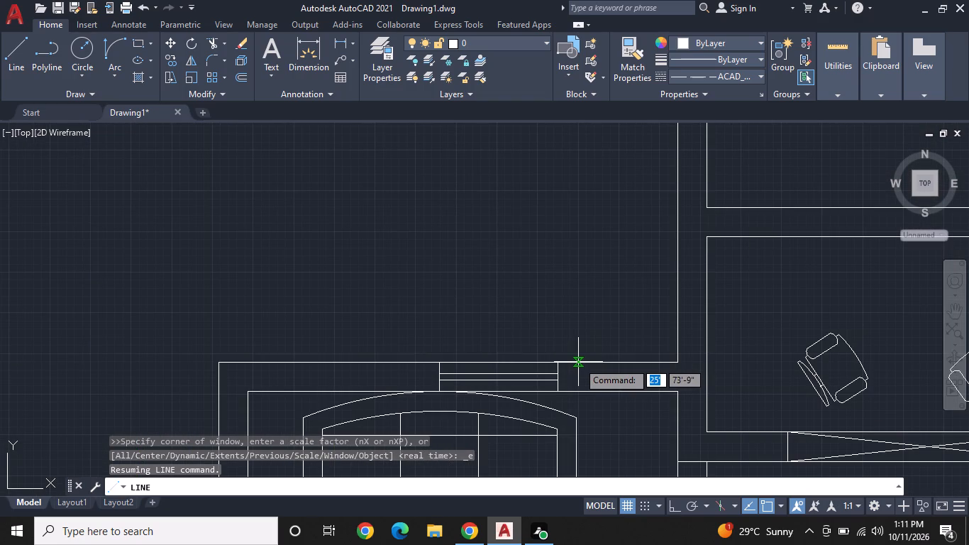
click(577, 363)
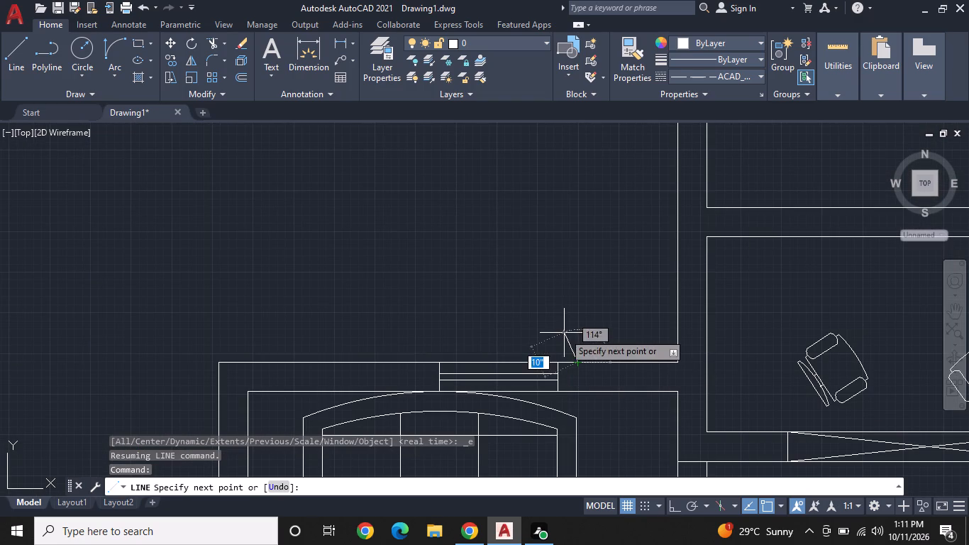
key(F8)
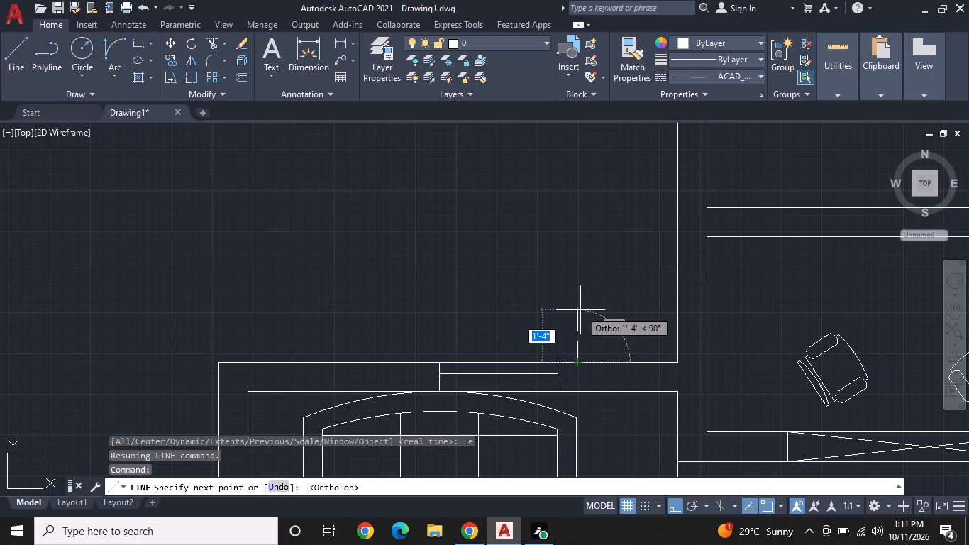
click(579, 318)
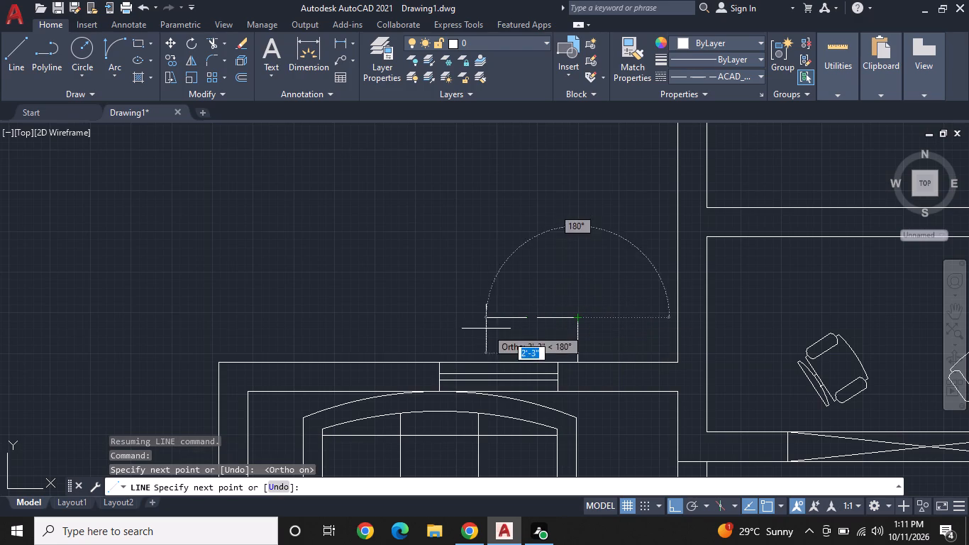
click(416, 322)
click(414, 361)
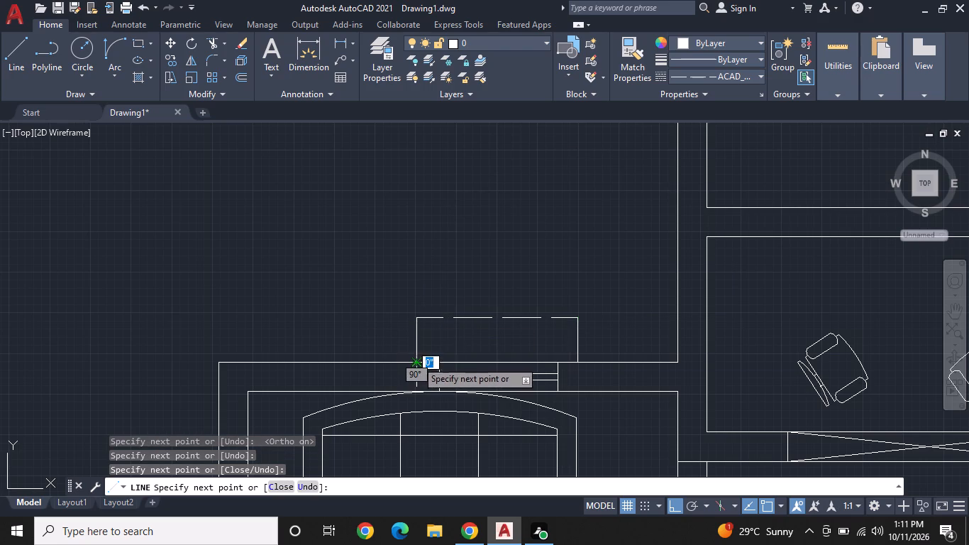
text(N)
key(space)
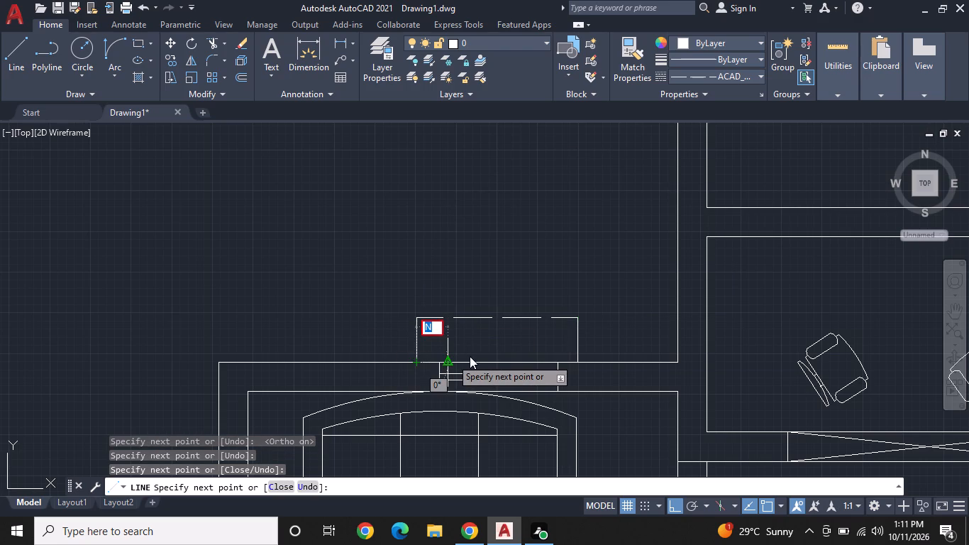
key(Escape)
key(space)
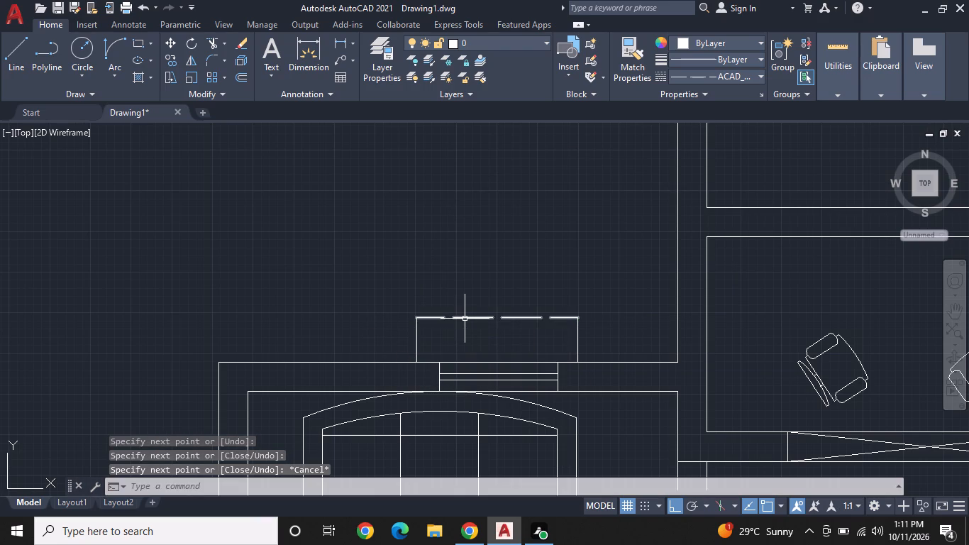
Set the linetype scale of the three outline lines outside the living room window to 0.25, keeping linetype ACAD_ISO02W100.
click(465, 319)
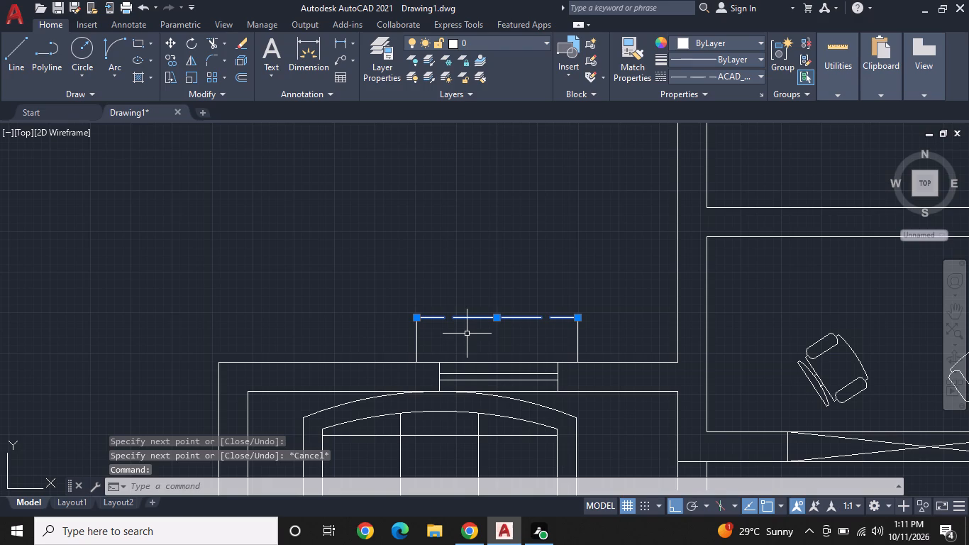
key(Escape)
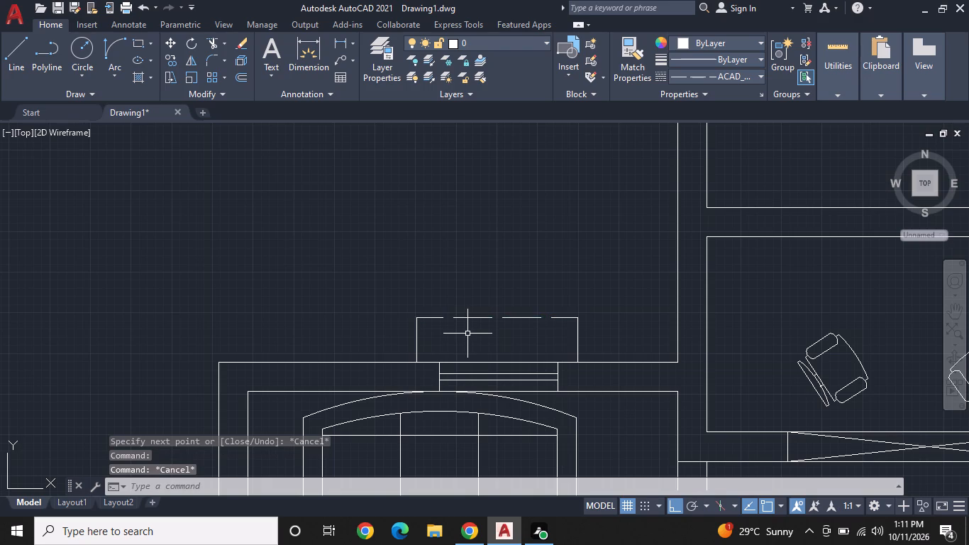
key(ctrl+1)
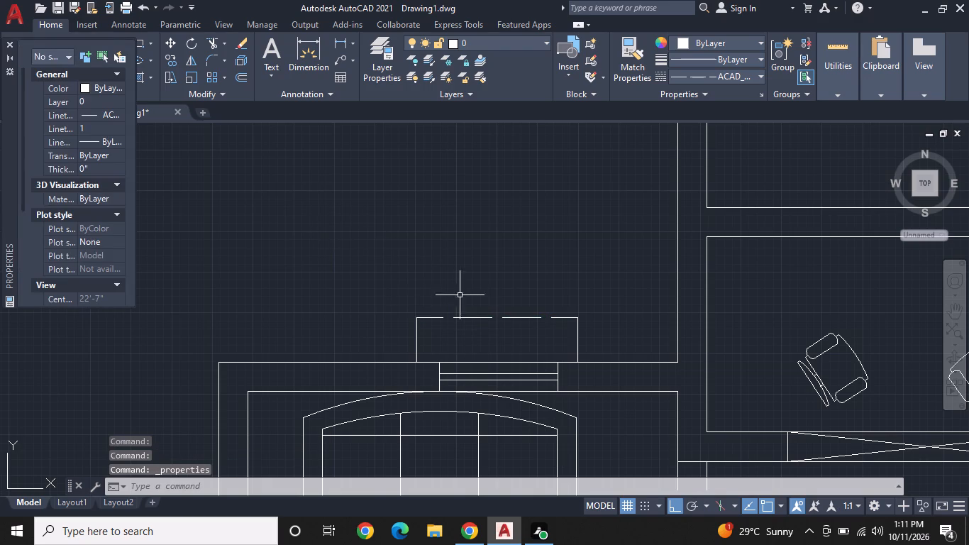
click(483, 316)
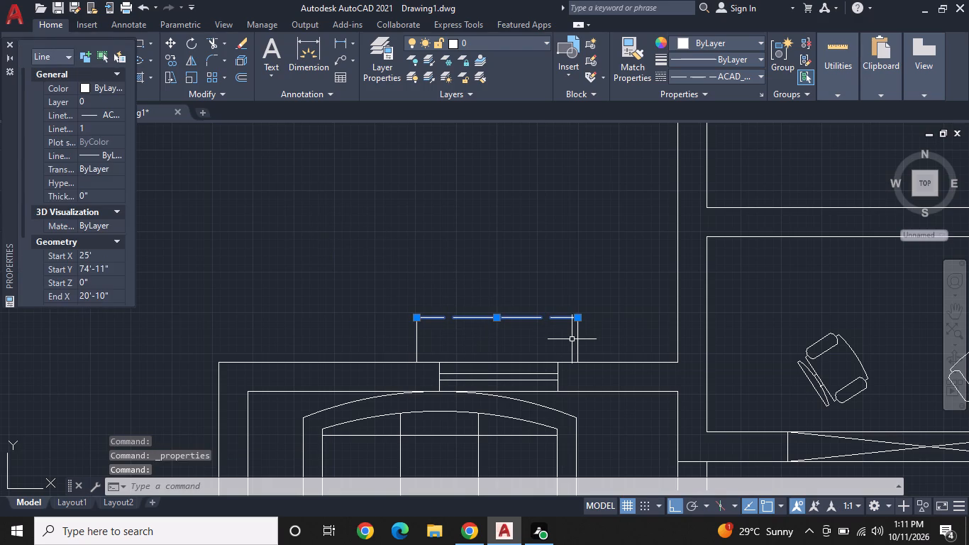
click(580, 334)
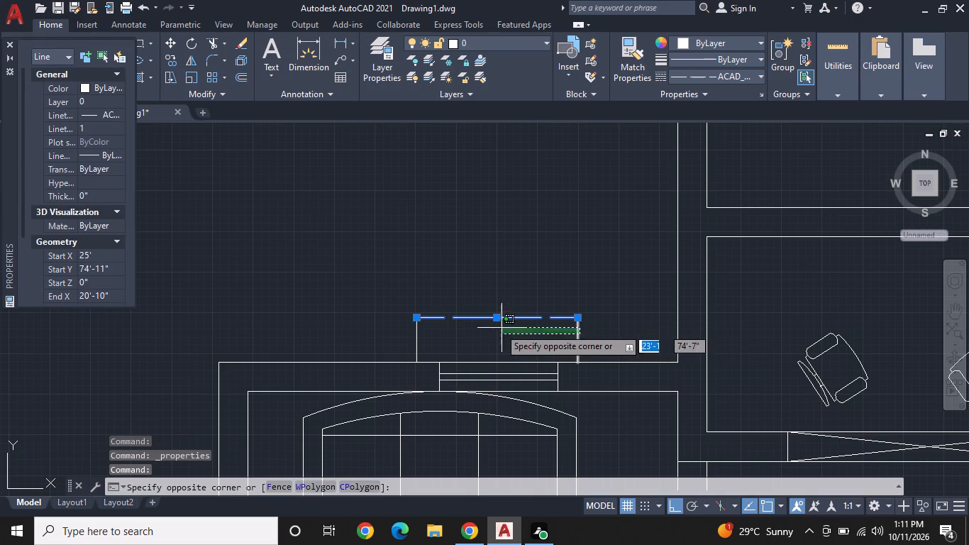
click(392, 310)
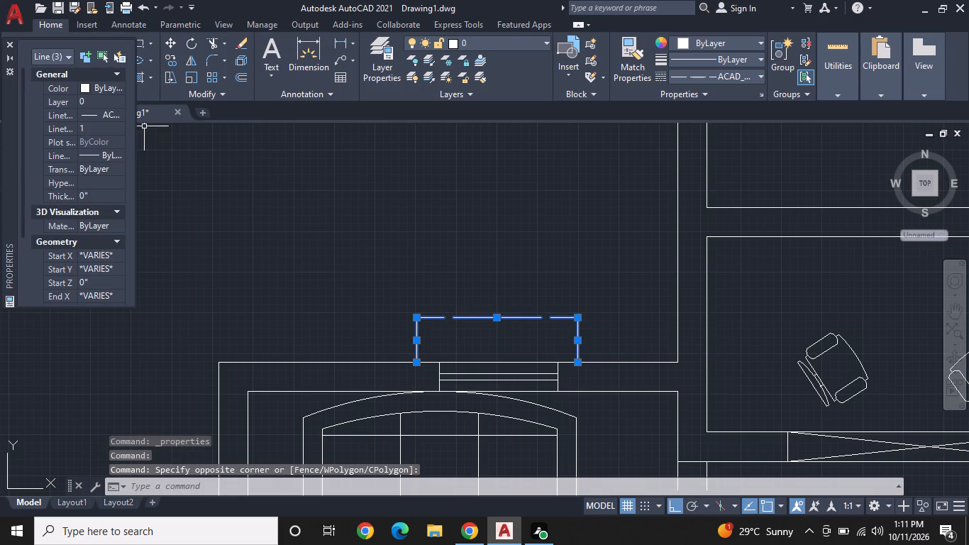
click(102, 113)
click(115, 112)
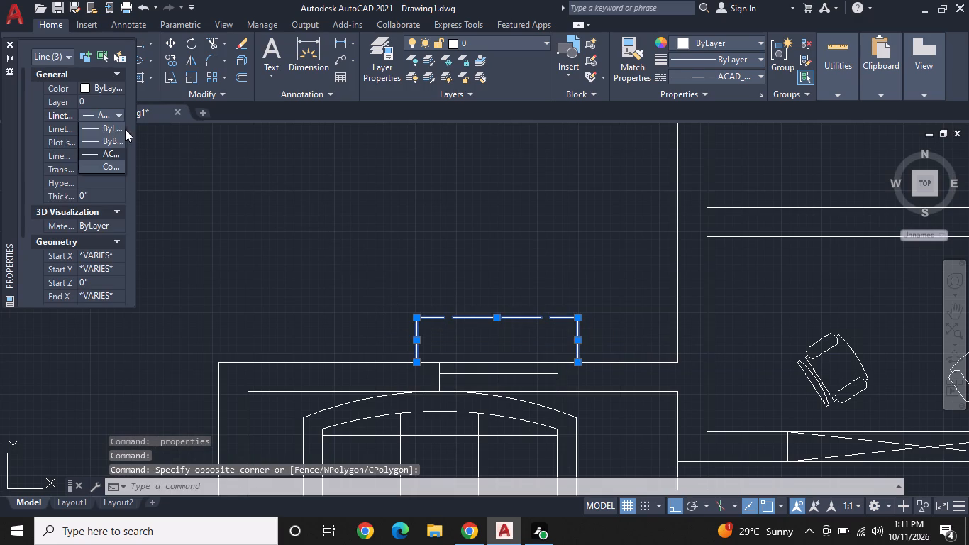
click(104, 150)
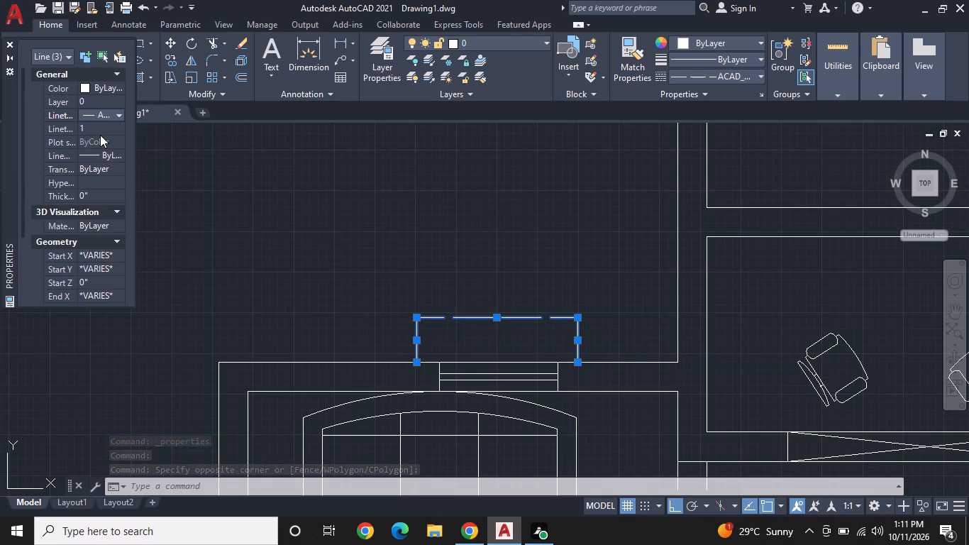
click(99, 131)
key(BackSpace)
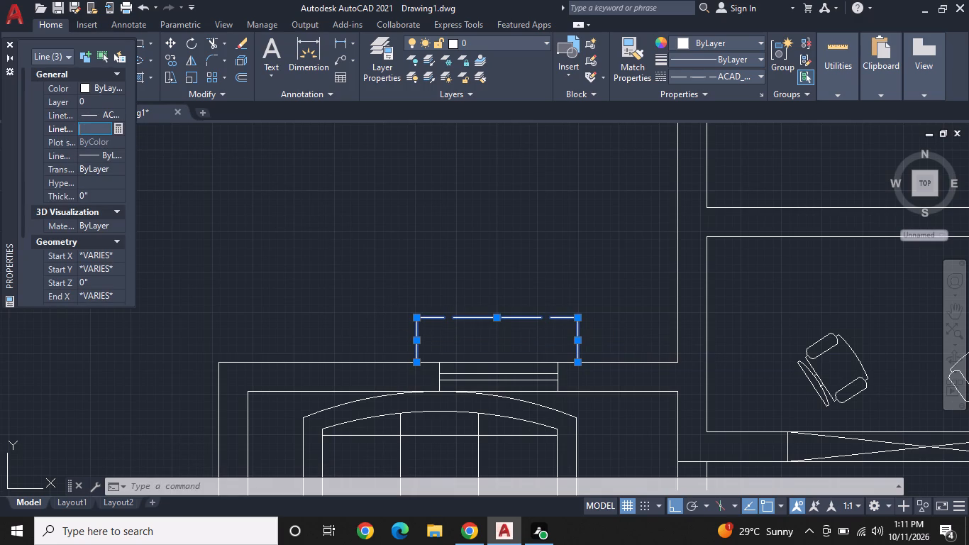
text(0.25)
key(Return)
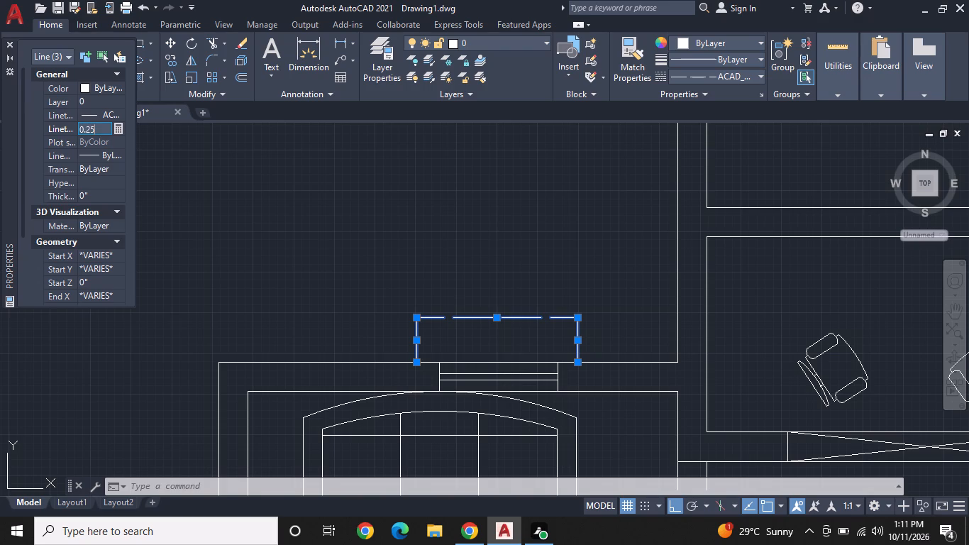
key(Escape)
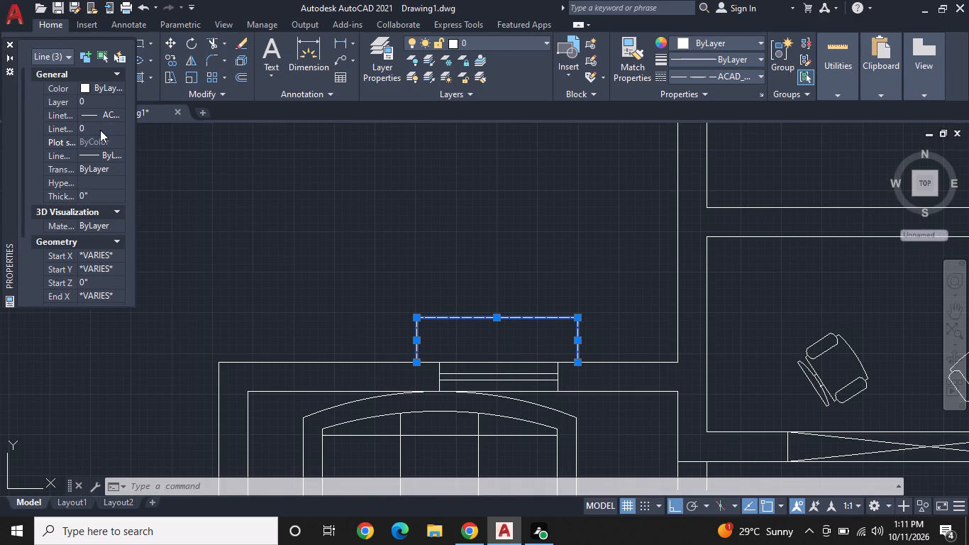
key(Escape)
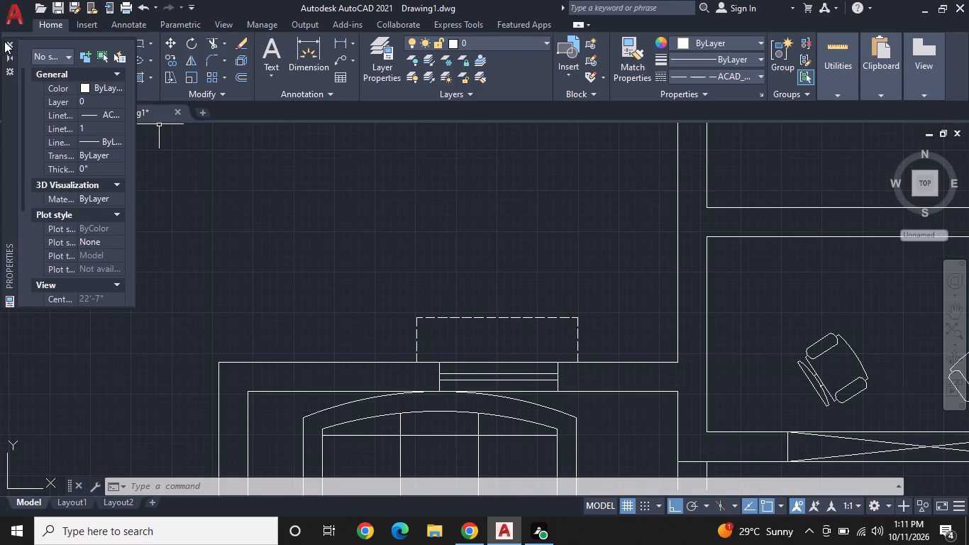
click(4, 41)
Copy the living room's dashed window outline outside the two north-wall windows farther east, plus a spare copy beyond the building's east wall.
click(603, 352)
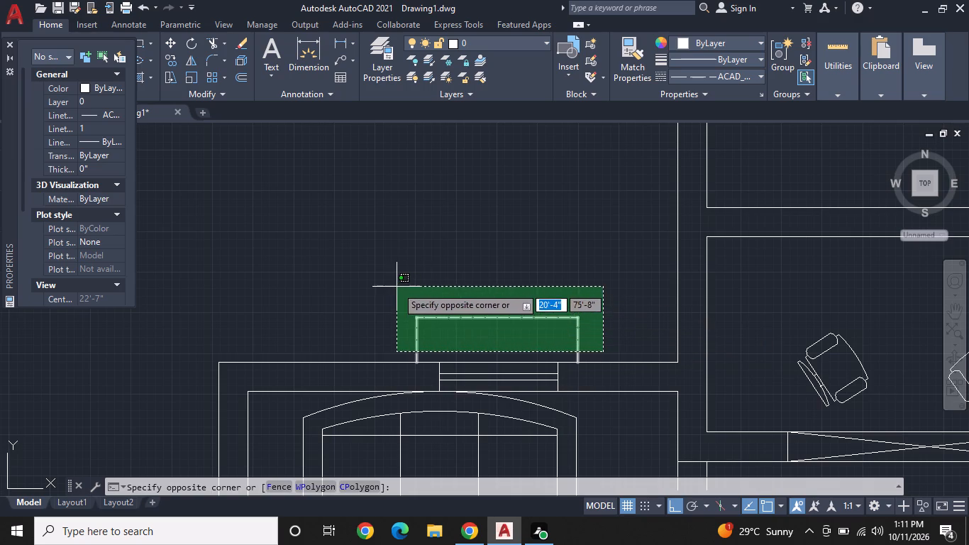
click(397, 287)
right_click(397, 287)
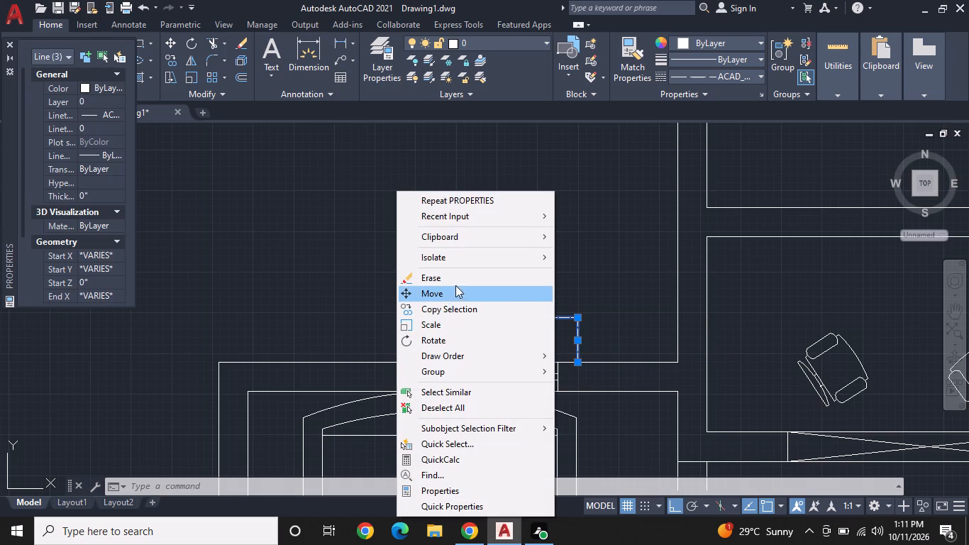
click(449, 310)
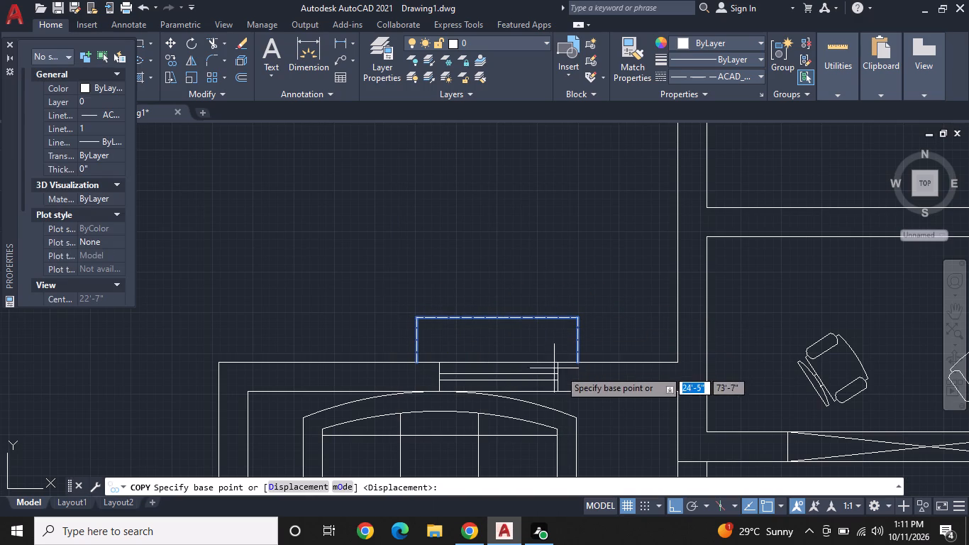
click(576, 366)
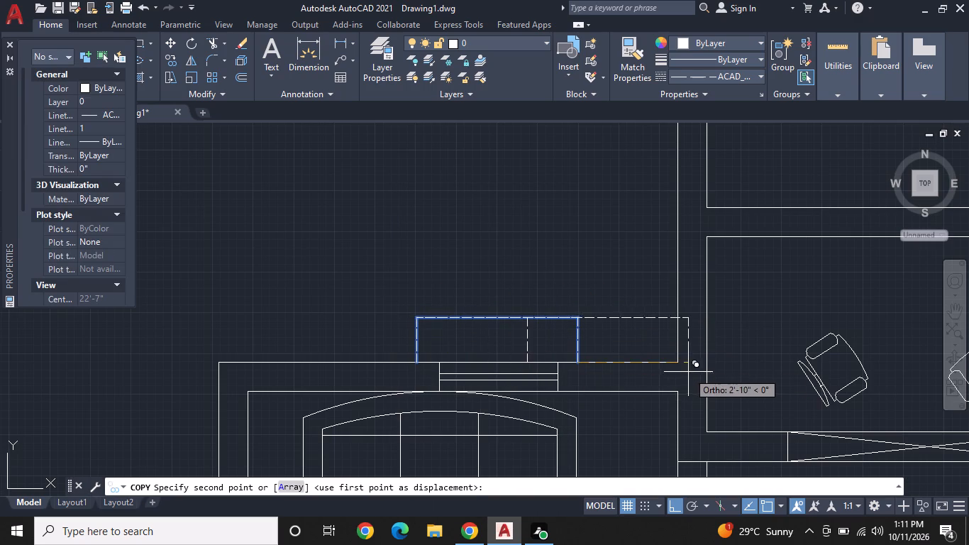
middle_drag(688, 372, 236, 322)
middle_drag(721, 365, 504, 373)
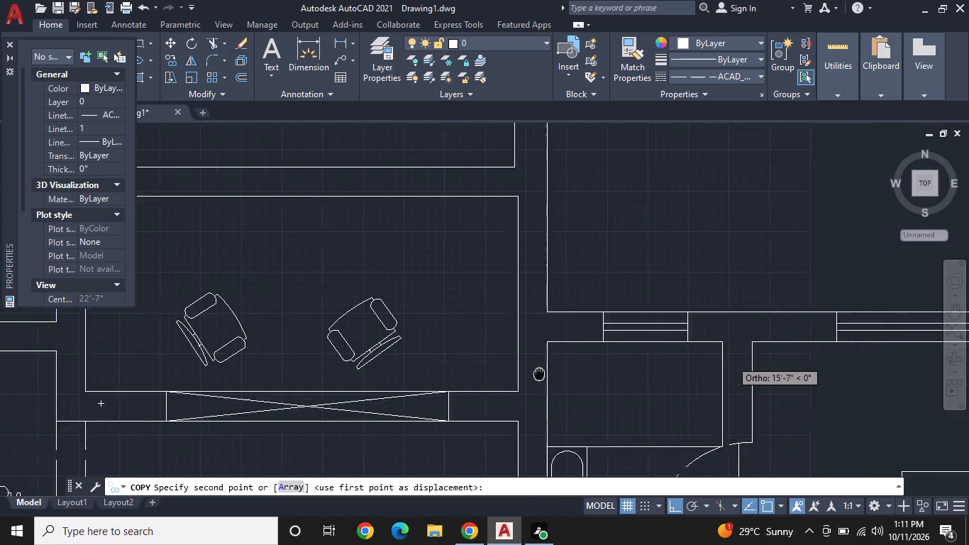
middle_drag(504, 373, 455, 363)
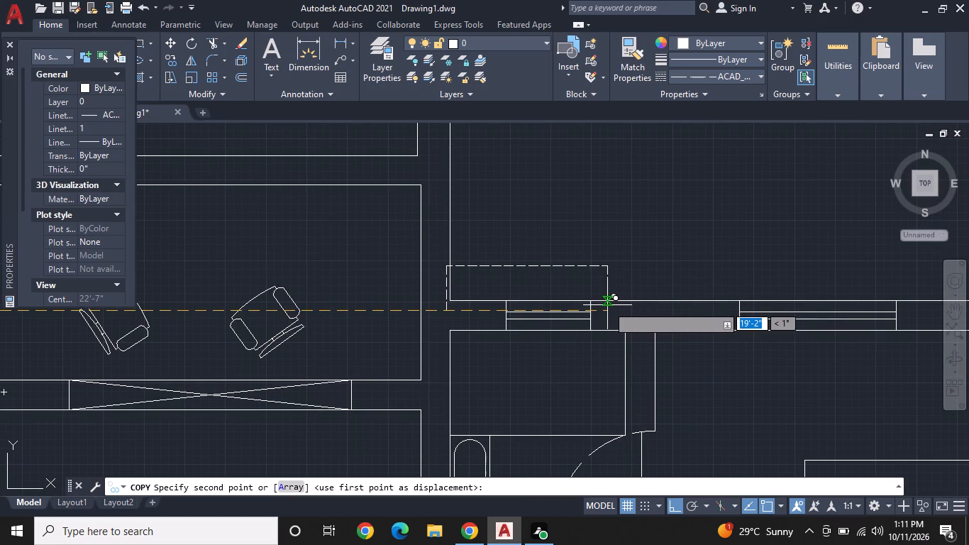
click(607, 301)
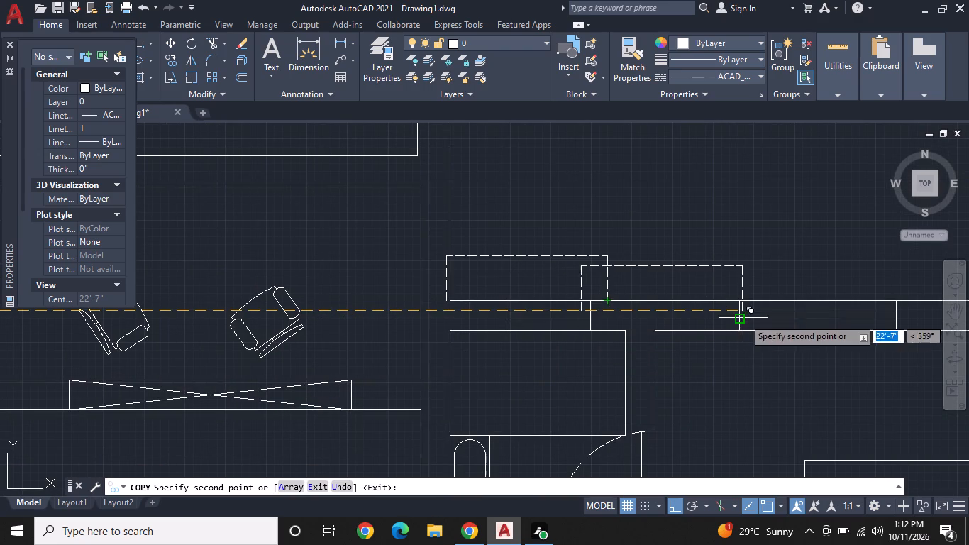
middle_drag(743, 318, 443, 344)
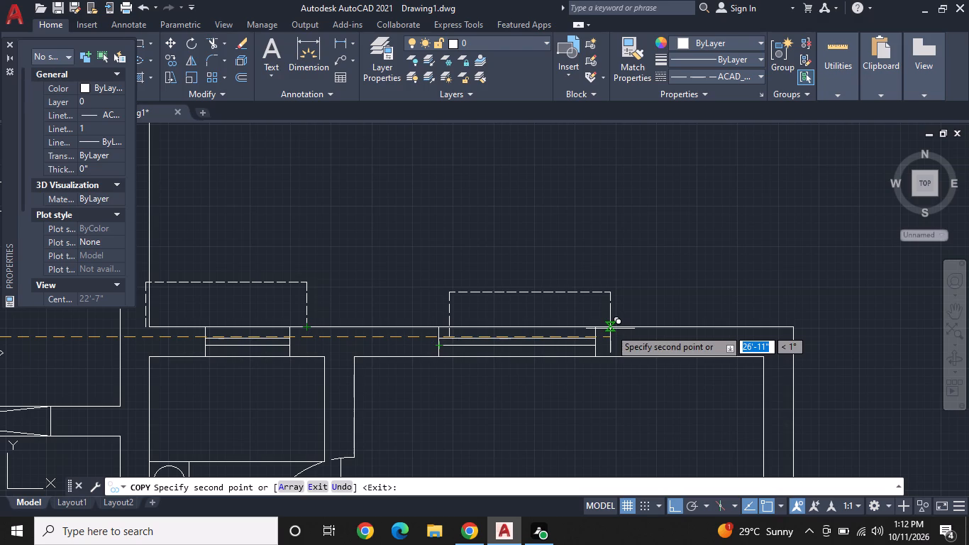
click(610, 329)
middle_drag(706, 329, 426, 323)
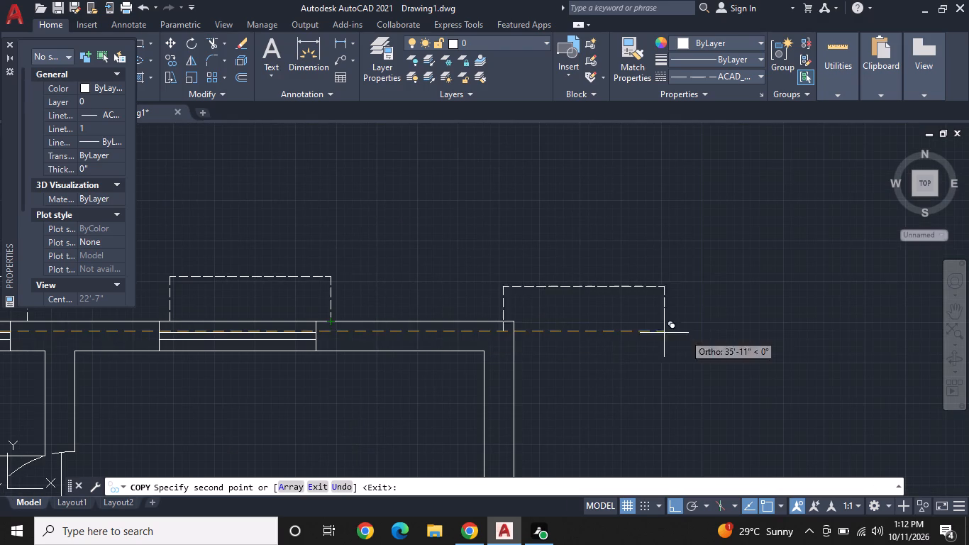
click(735, 330)
key(Escape)
Scale up the dashed outline outside the wide northeastern window about its southeast endpoint so it extends past both window jambs.
middle_drag(477, 324, 700, 331)
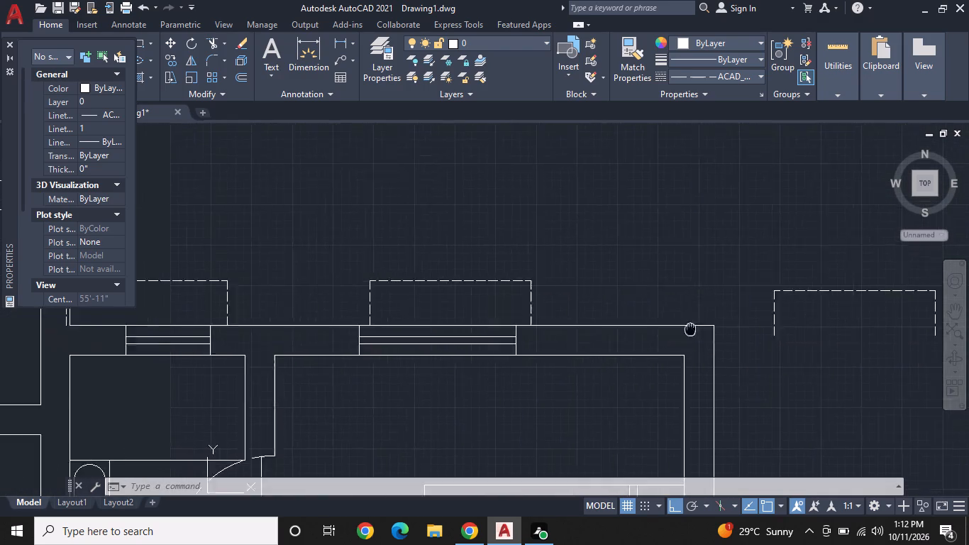
middle_drag(700, 331, 731, 336)
click(617, 314)
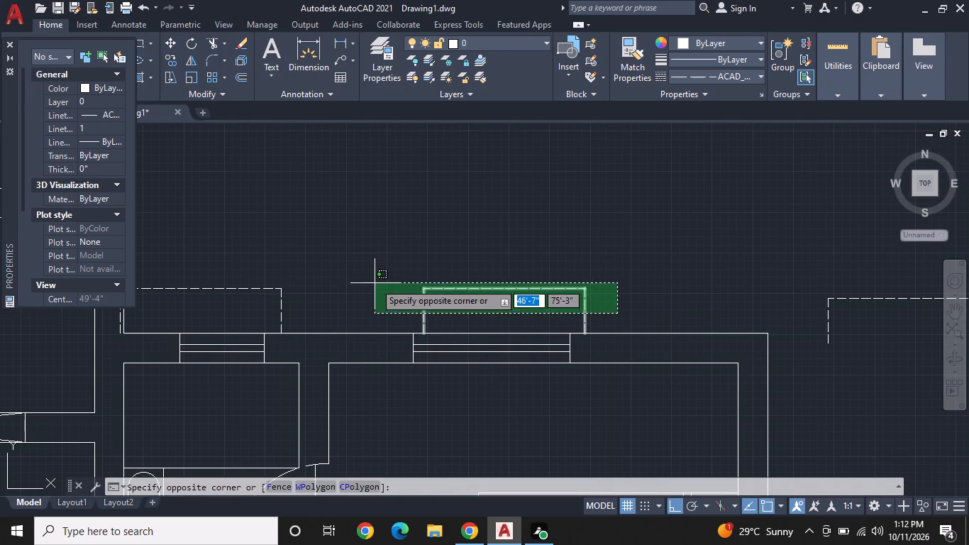
click(376, 278)
right_click(376, 278)
click(421, 330)
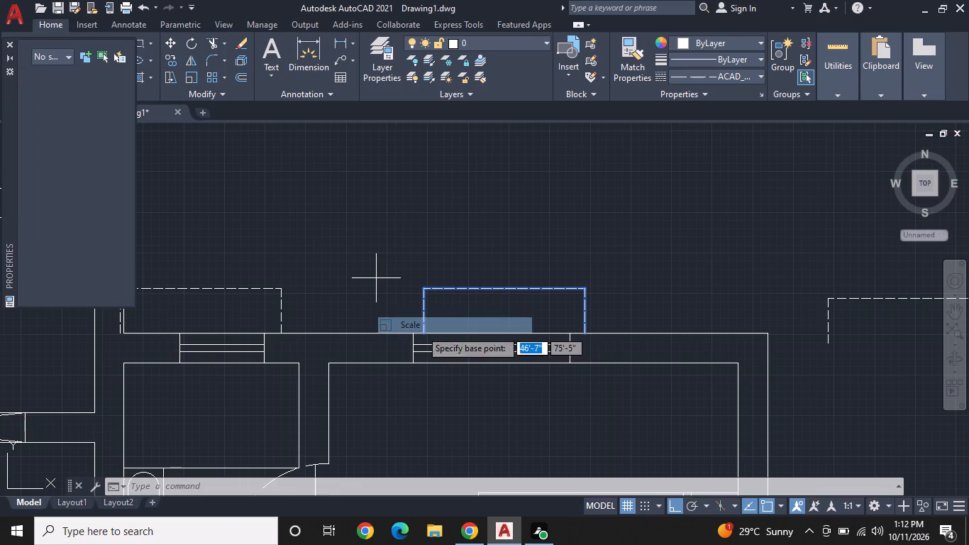
click(585, 331)
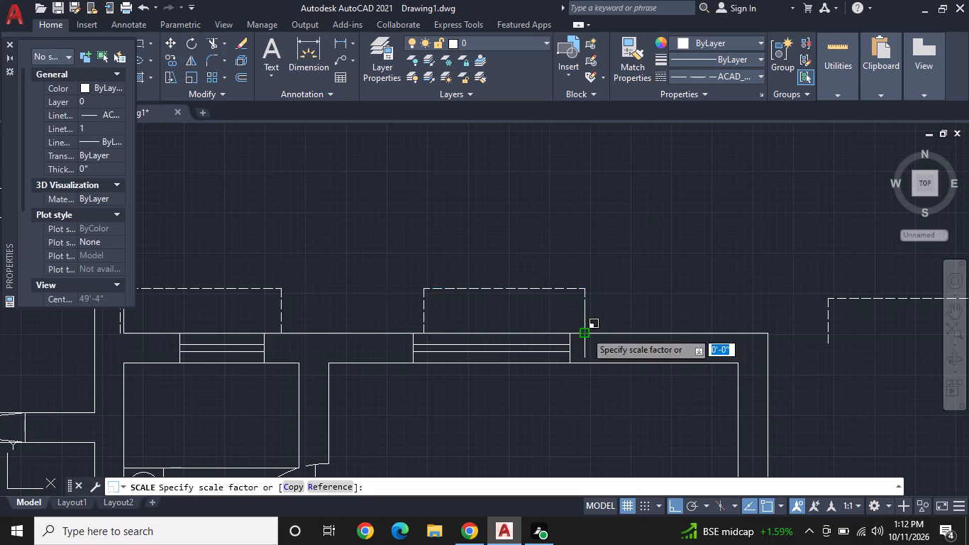
click(488, 332)
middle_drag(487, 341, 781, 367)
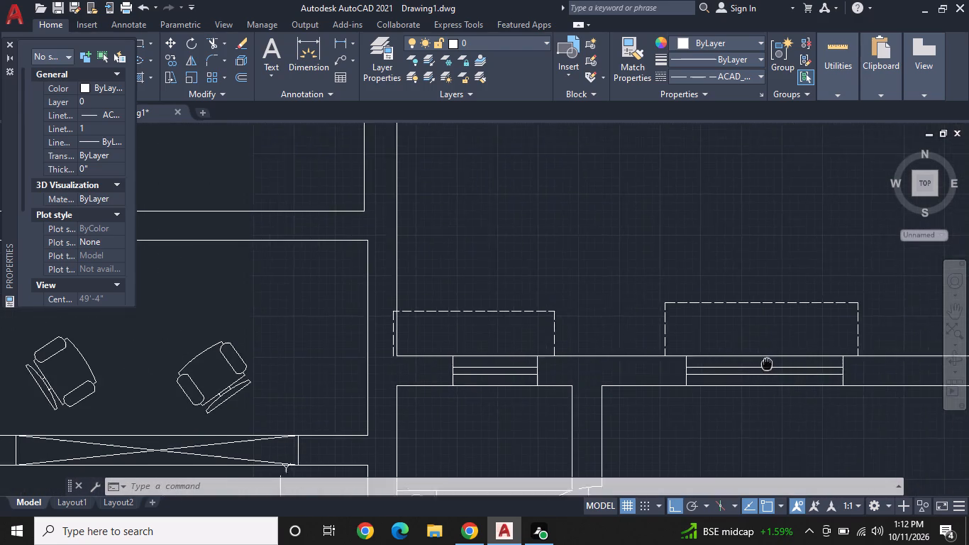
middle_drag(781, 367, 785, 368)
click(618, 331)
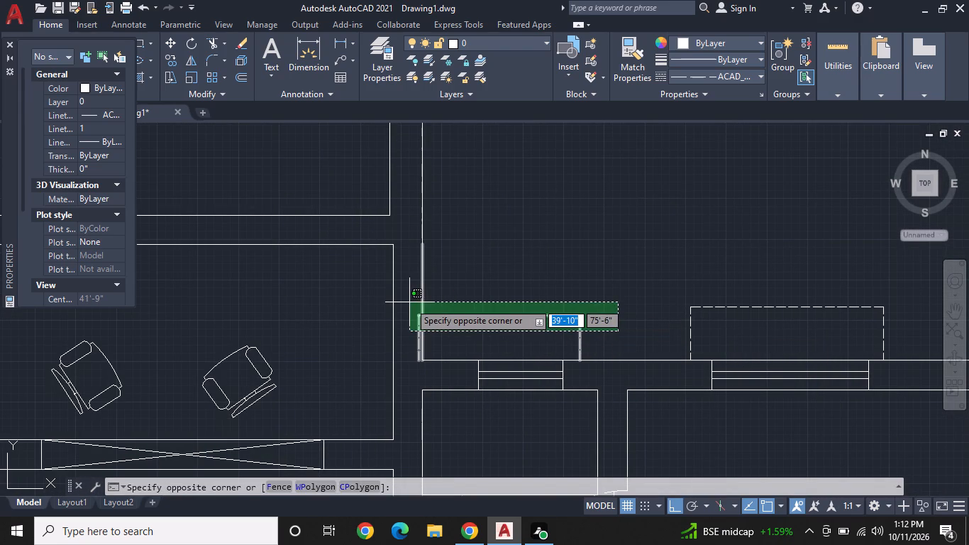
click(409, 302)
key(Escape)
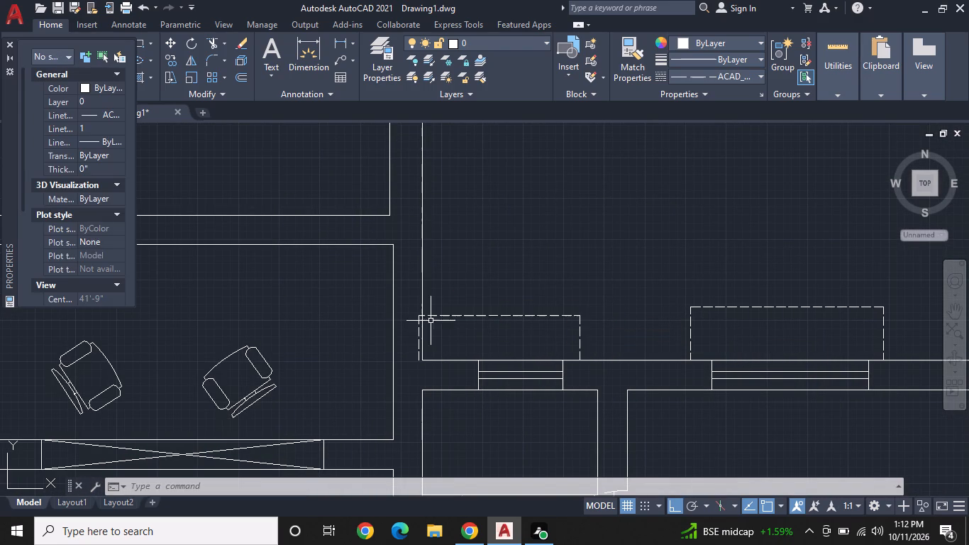
Scale down the three-line dashed outline outside the narrower north window about its southeast endpoint to suit the window.
click(416, 334)
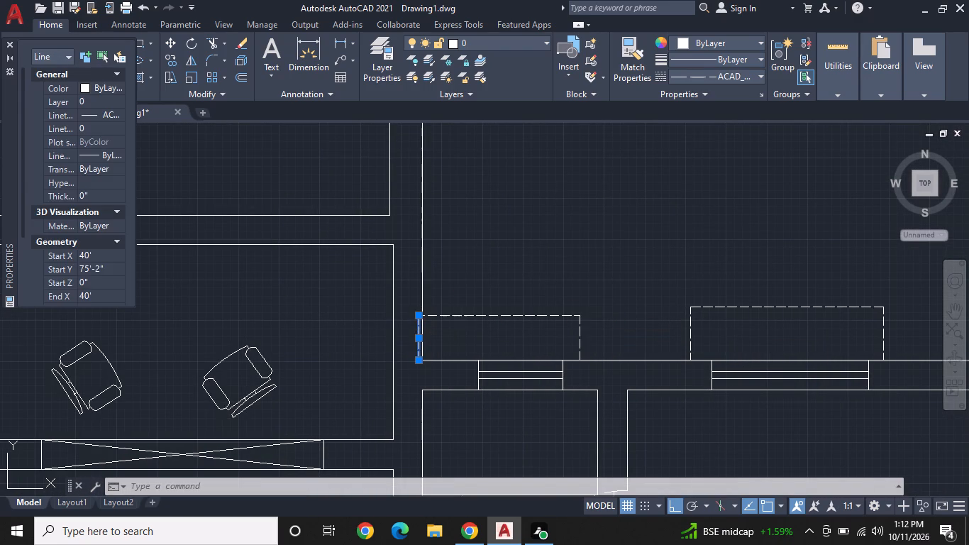
click(457, 317)
click(580, 339)
right_click(580, 339)
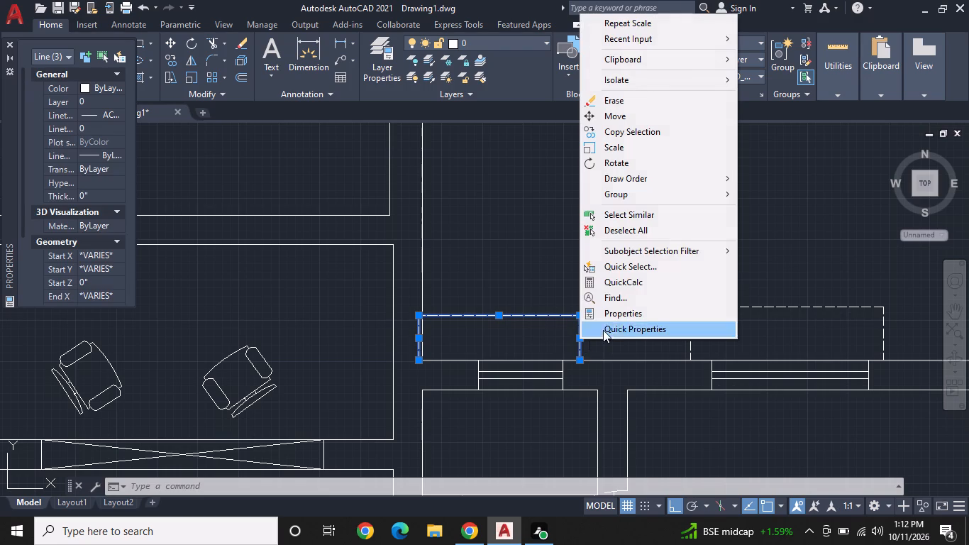
click(641, 155)
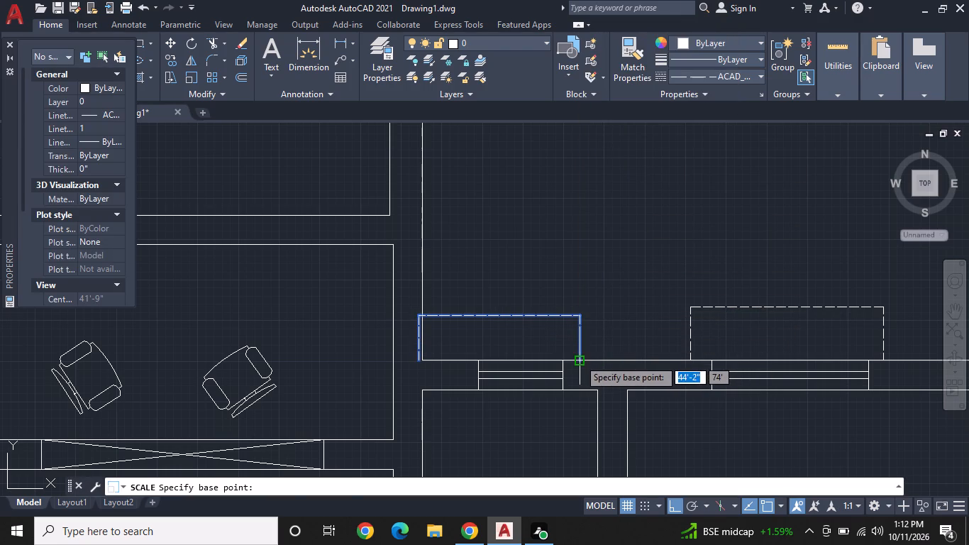
click(579, 359)
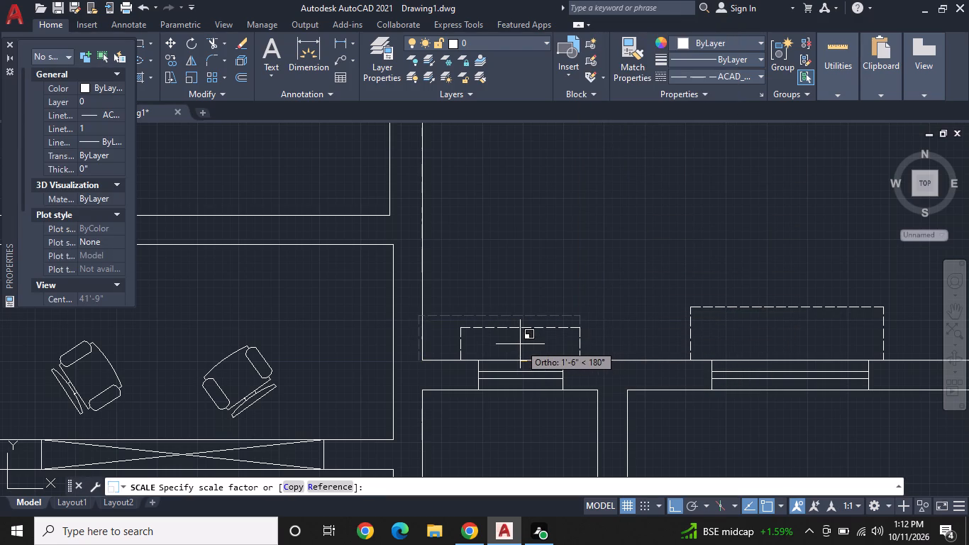
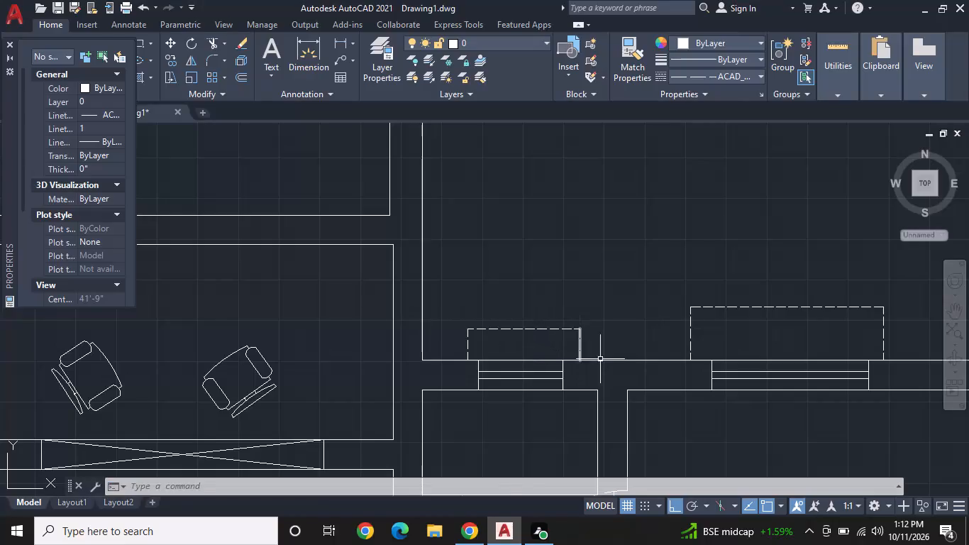
Rotate the loose dashed three-sided outline beyond the plan's northeast corner by 270° about its lower east endpoint.
scroll(656, 366, down, 1)
middle_drag(671, 377, 382, 293)
middle_click(382, 293)
middle_click(664, 348)
middle_drag(658, 334, 638, 259)
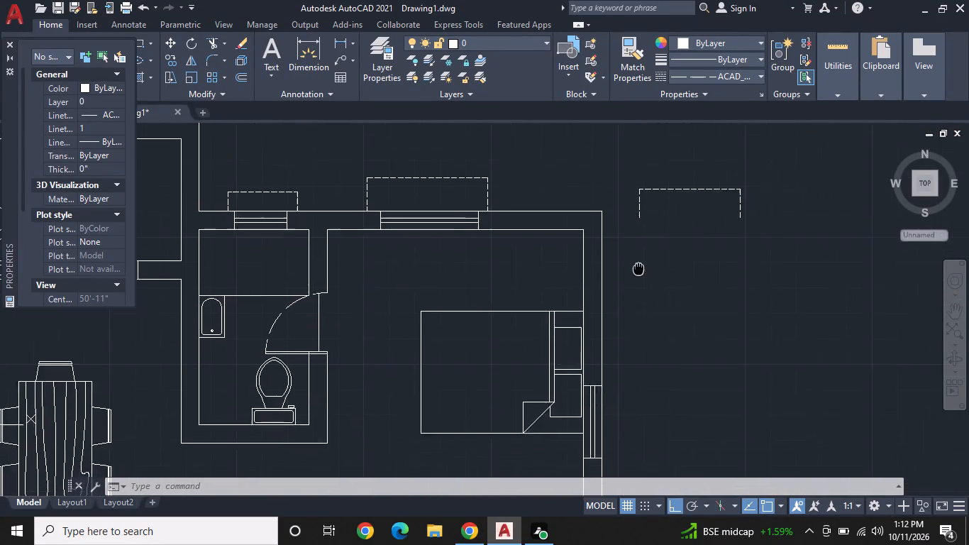
middle_drag(638, 259, 636, 251)
scroll(666, 284, down, 1)
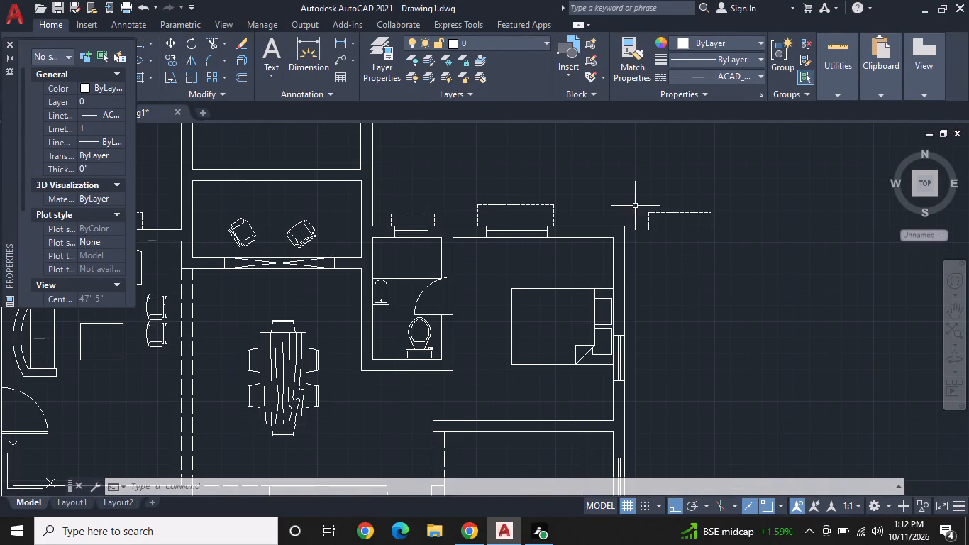
click(635, 206)
click(753, 268)
right_click(747, 280)
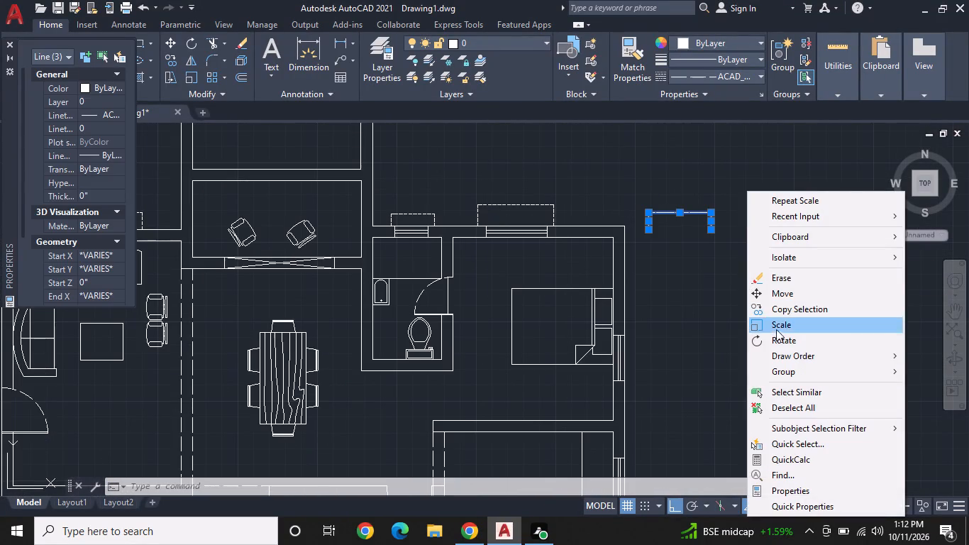
click(783, 337)
click(715, 232)
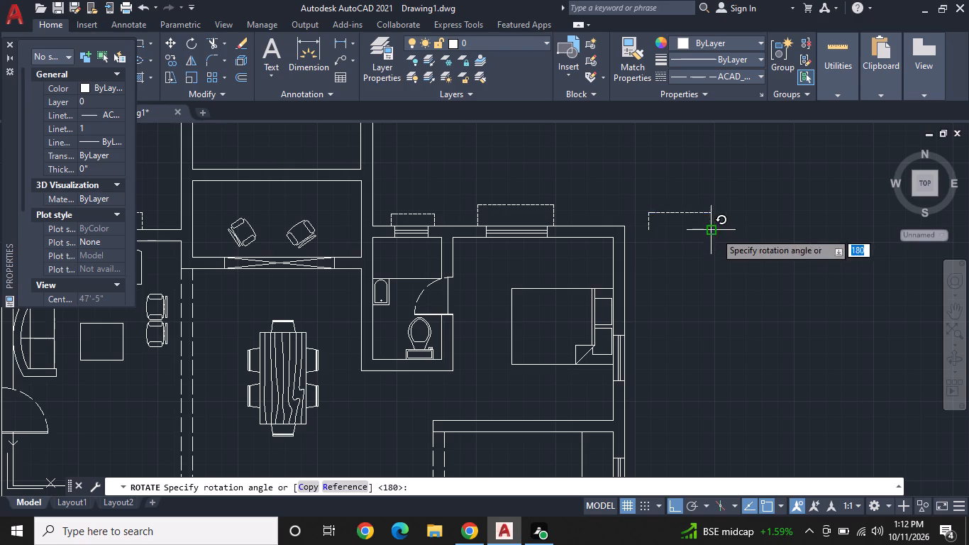
click(701, 287)
Move the rotated dashed outline by its lower open end onto the east wall's outer face, around the northeast bedroom window.
middle_drag(753, 278, 751, 311)
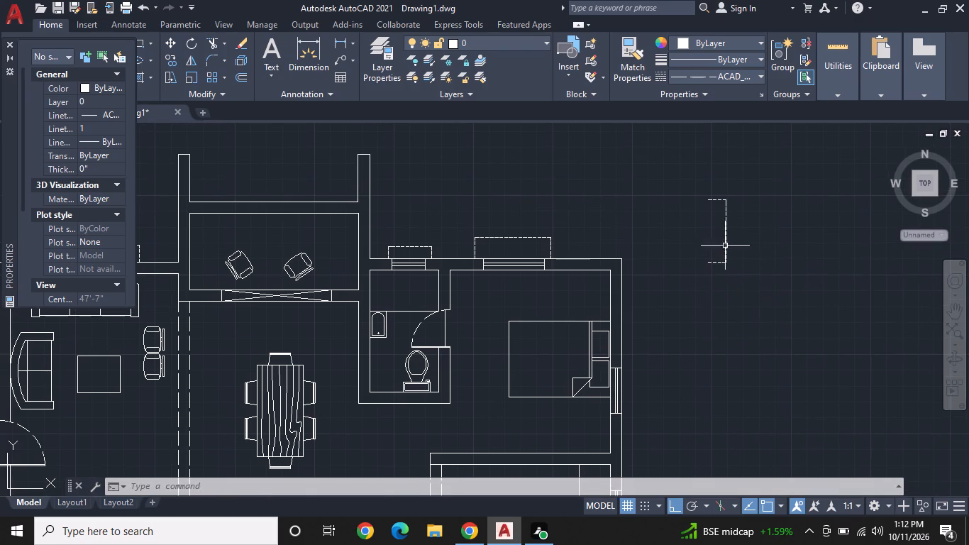
click(700, 196)
drag(760, 279, 762, 295)
right_click(762, 296)
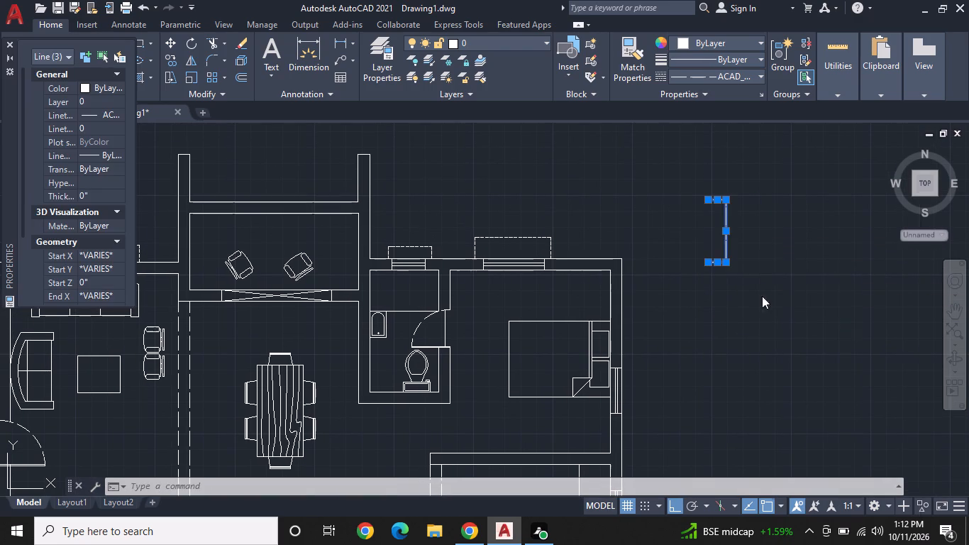
click(770, 297)
scroll(696, 280, up, 1)
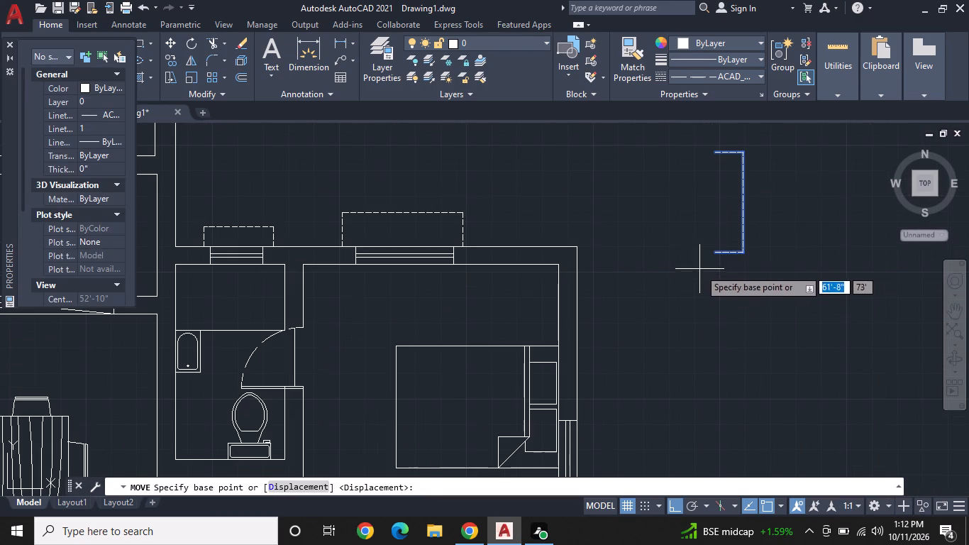
click(715, 255)
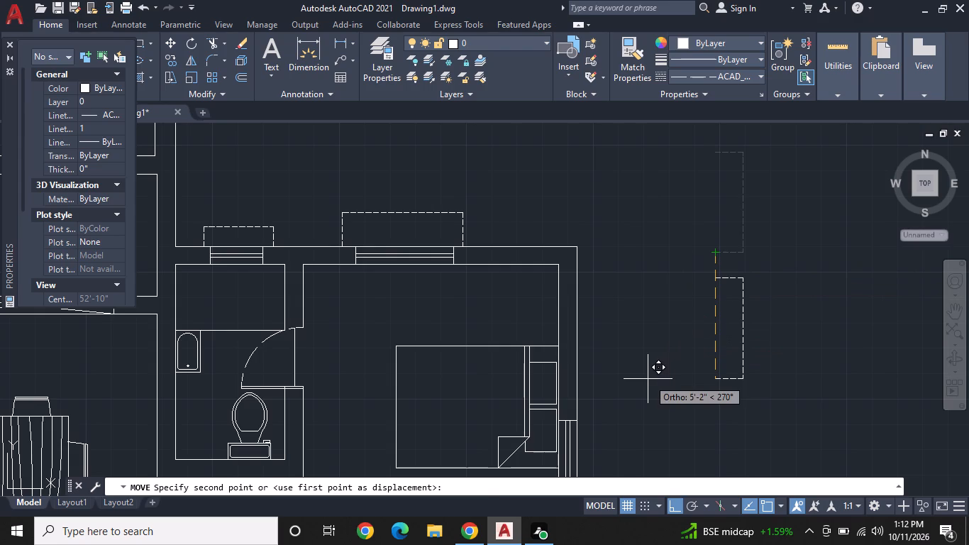
key(F8)
middle_drag(638, 395, 639, 297)
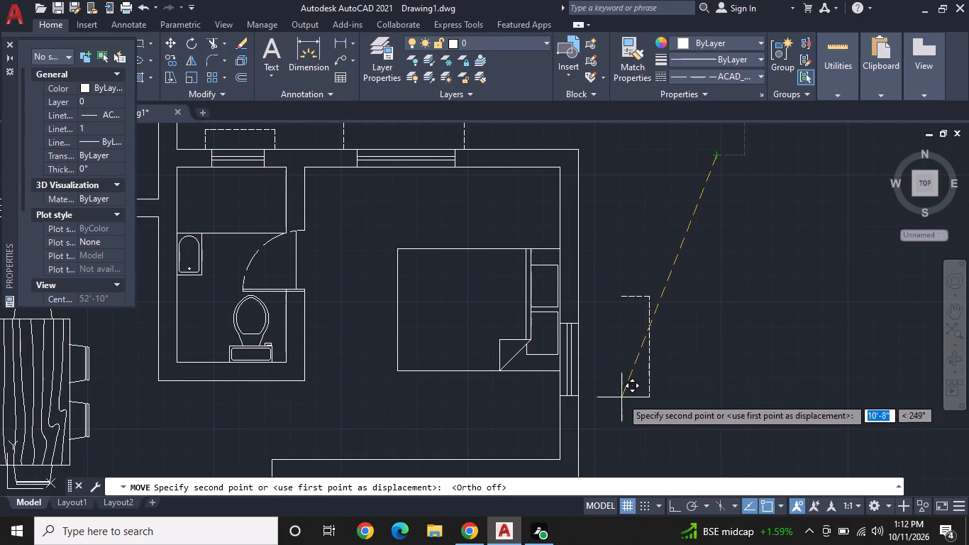
middle_drag(621, 397, 622, 383)
middle_drag(624, 372, 662, 326)
scroll(640, 355, up, 1)
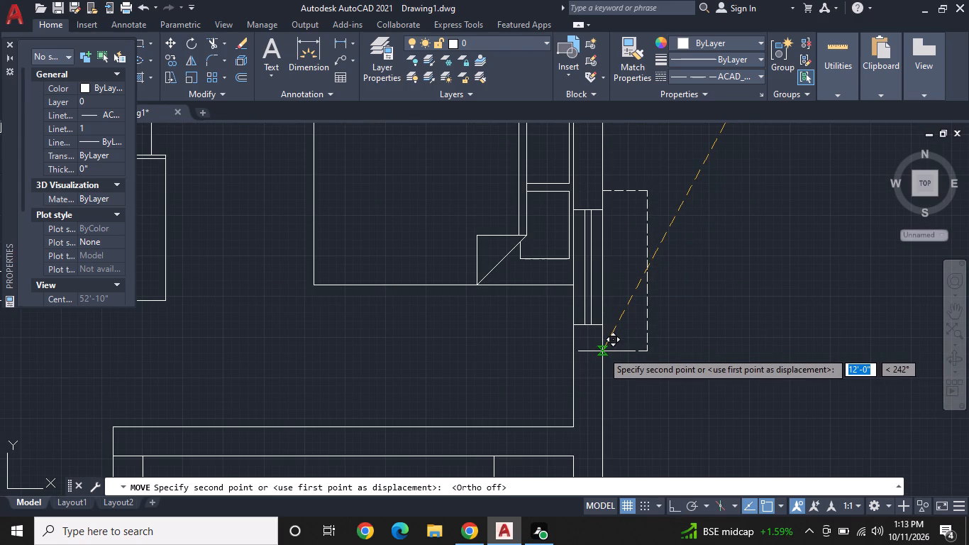
click(602, 351)
Copy the dashed outline straight down the east wall's outer face to surround the next window to the south.
middle_click(643, 375)
middle_drag(643, 371, 648, 349)
middle_click(649, 346)
middle_click(650, 343)
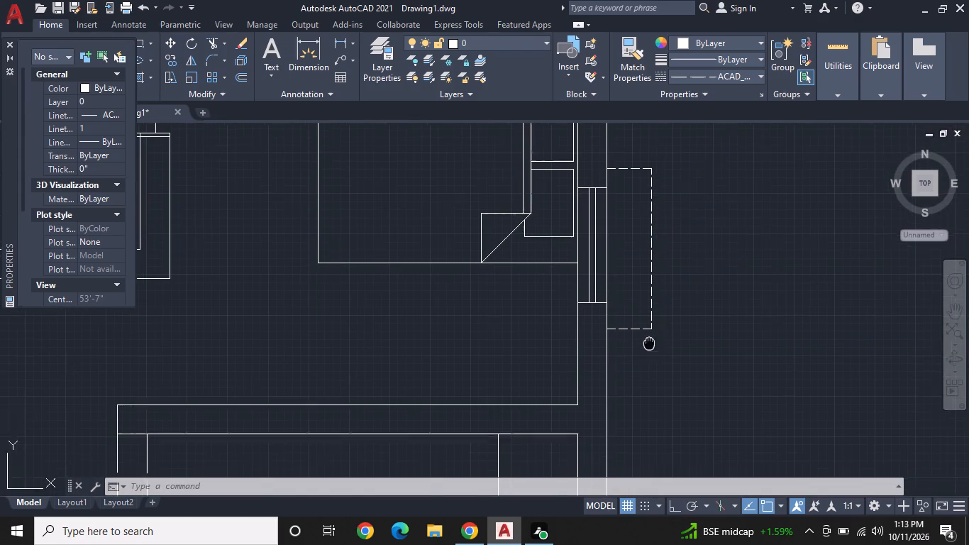
scroll(651, 340, down, 1)
middle_drag(658, 371, 655, 313)
double_click(678, 312)
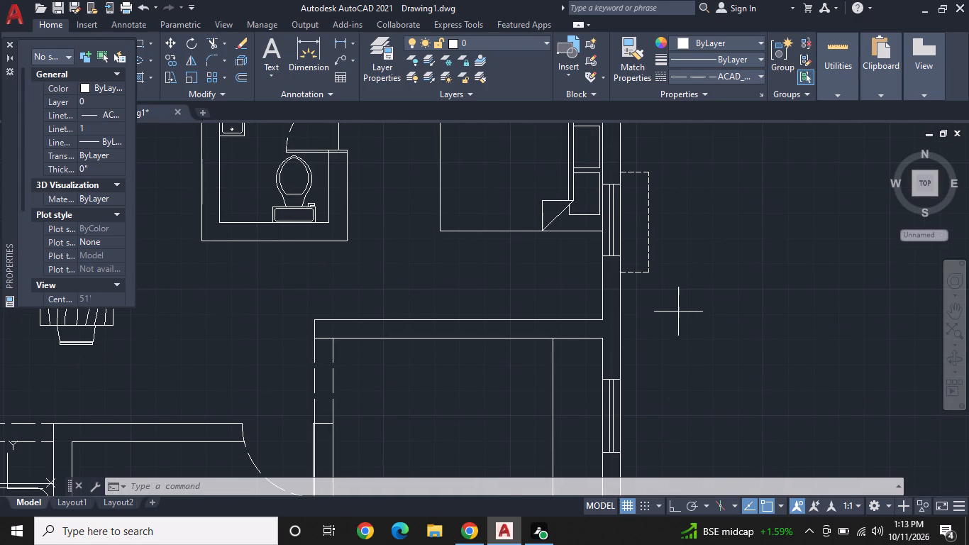
click(633, 161)
right_drag(633, 168, 637, 185)
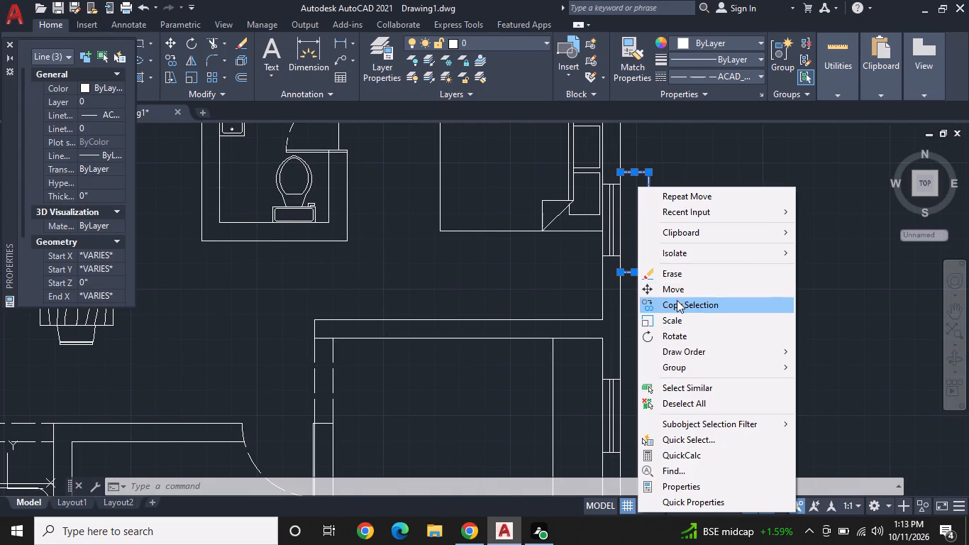
click(677, 300)
click(623, 272)
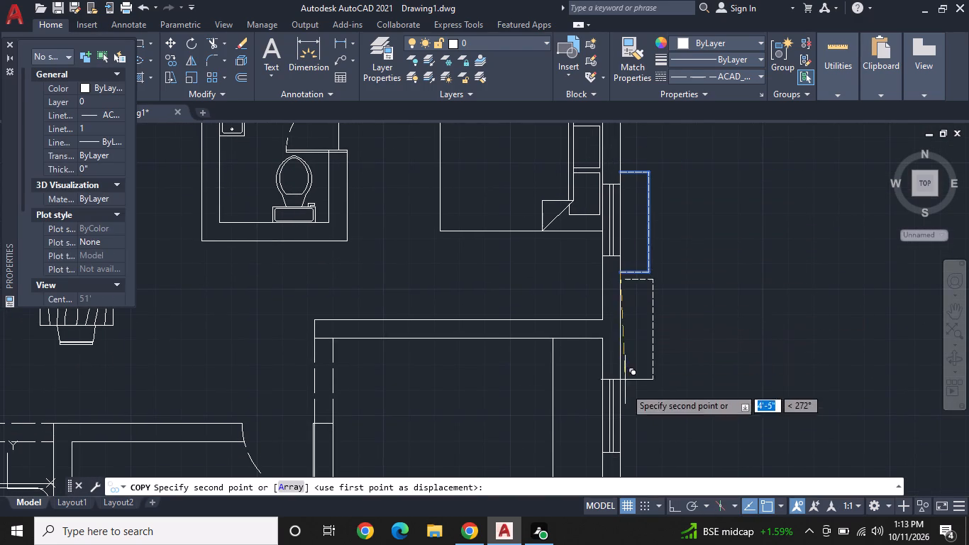
middle_drag(619, 406, 614, 345)
key(F8)
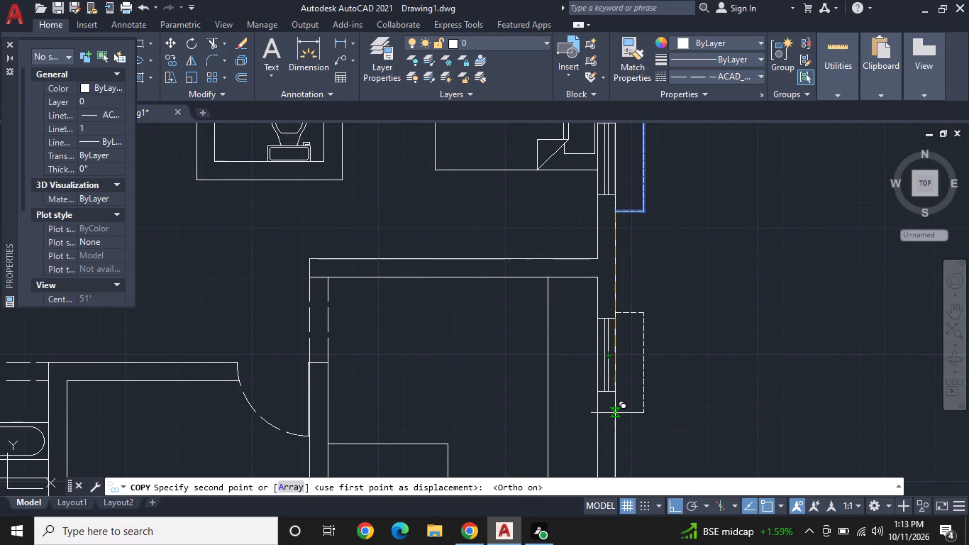
click(616, 407)
Place another copy of the dashed outline in the empty space south of the plan, near the eastern bathroom, and end copying.
middle_drag(636, 422, 635, 409)
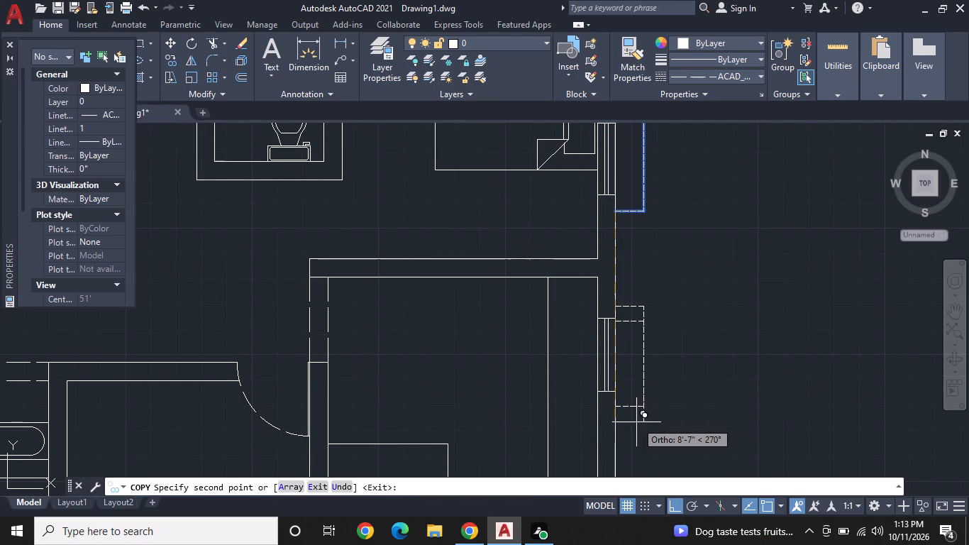
middle_drag(635, 409, 635, 324)
middle_click(635, 314)
scroll(643, 302, down, 1)
scroll(653, 371, down, 1)
middle_drag(653, 381, 652, 284)
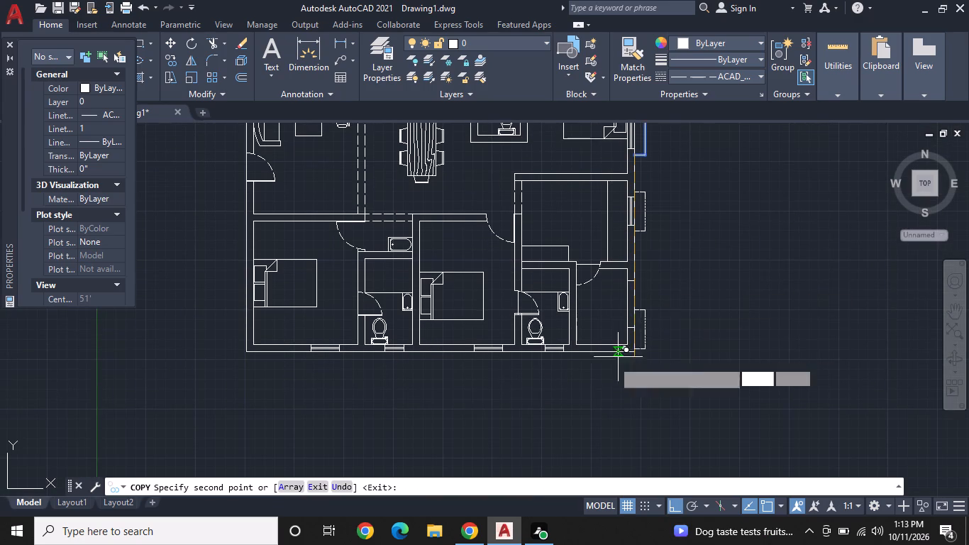
key(F8)
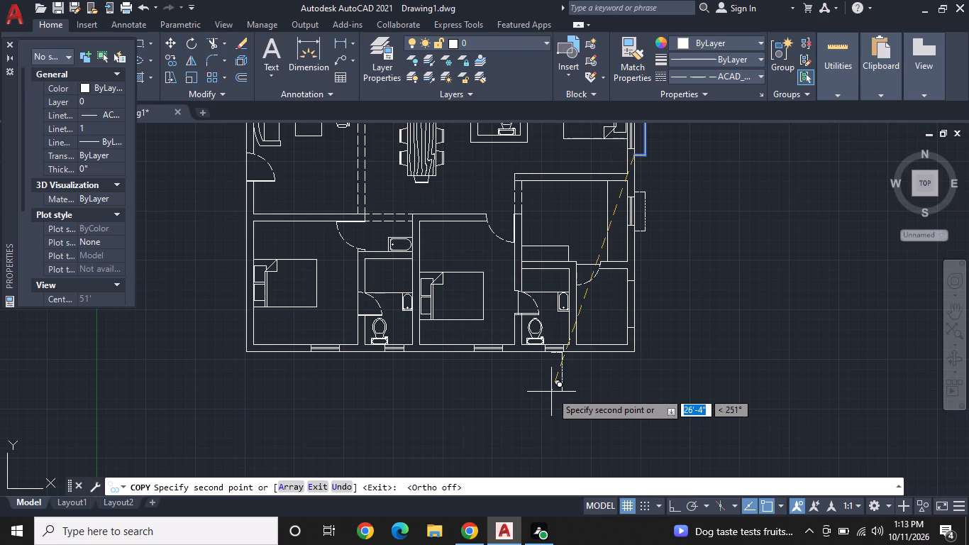
click(560, 406)
right_click(564, 397)
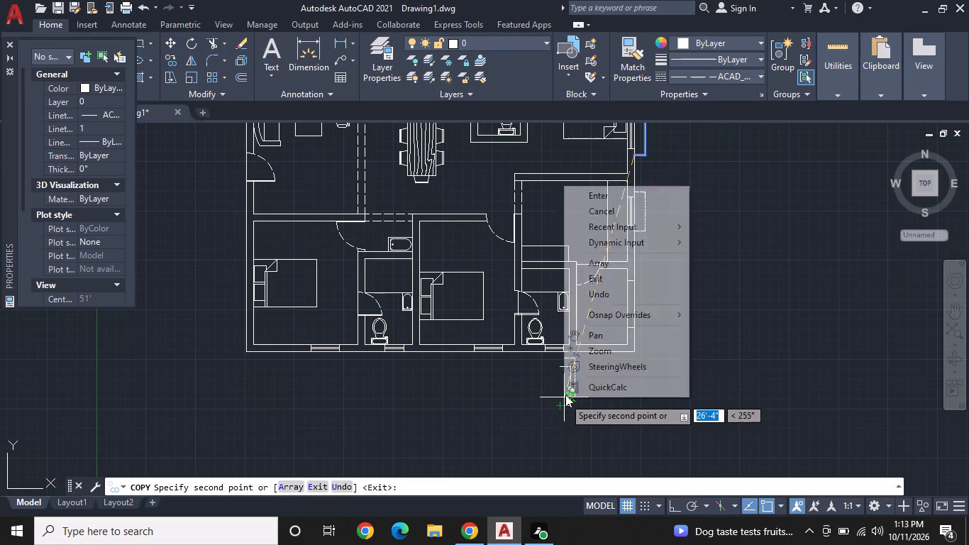
click(636, 211)
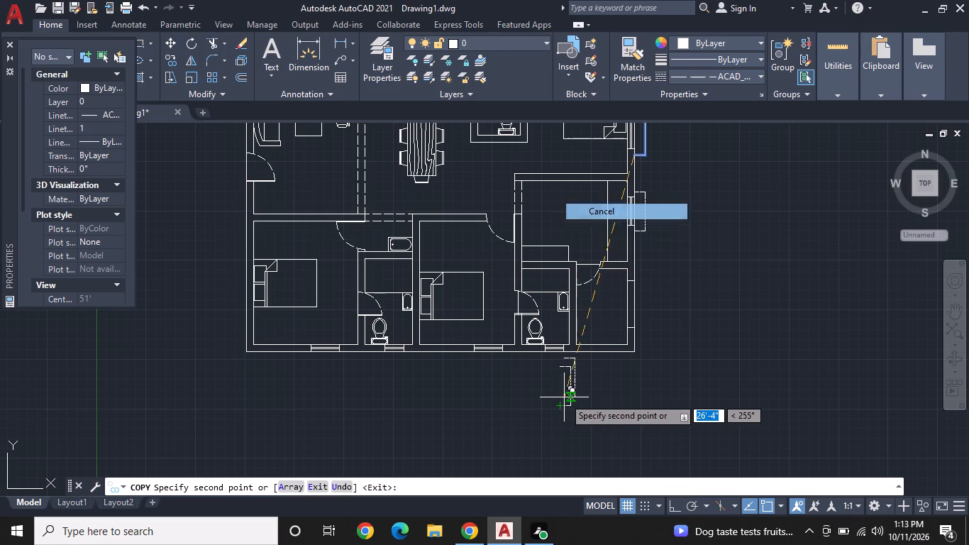
Rotate the copy south of the plan by 270° about its lower open end so its open side faces the south wall.
scroll(588, 406, up, 2)
middle_drag(588, 406, 696, 358)
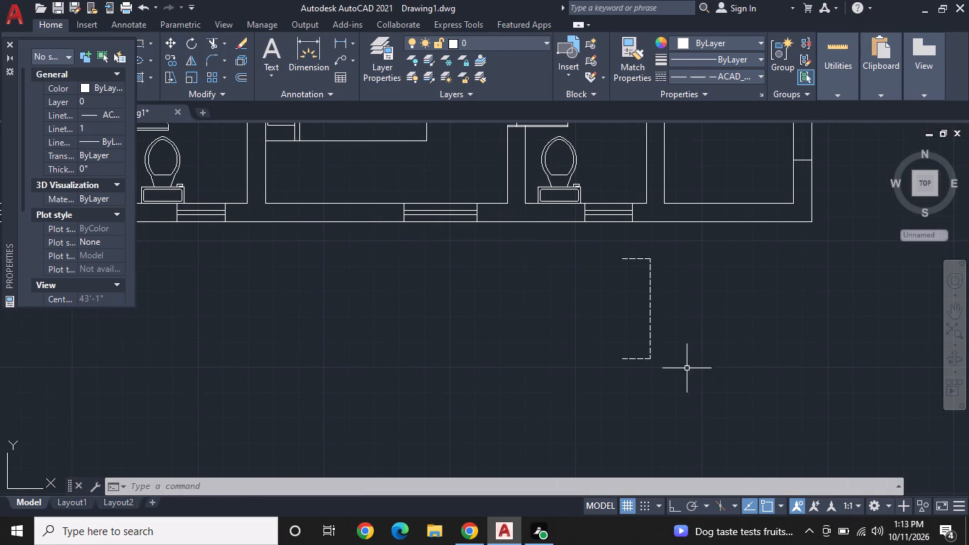
click(671, 383)
click(608, 252)
right_click(608, 271)
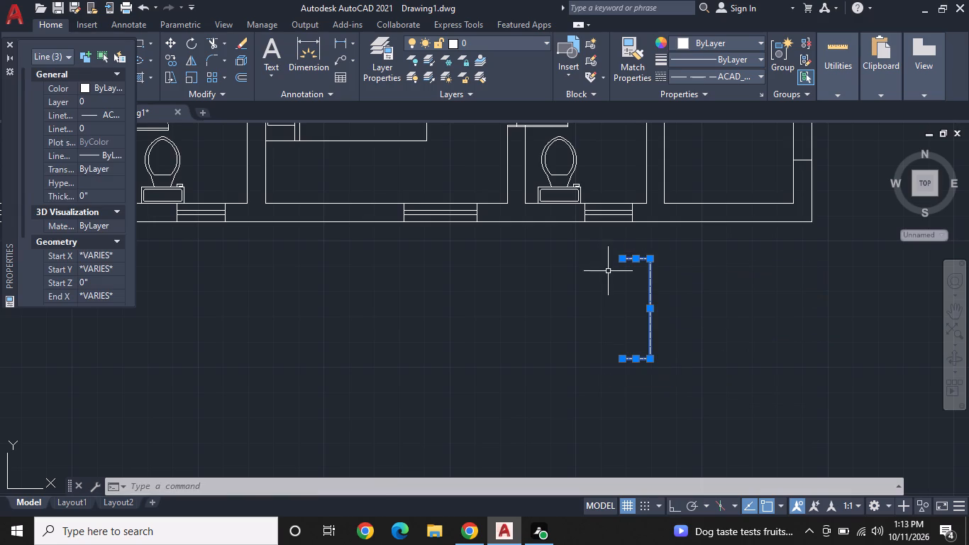
click(650, 339)
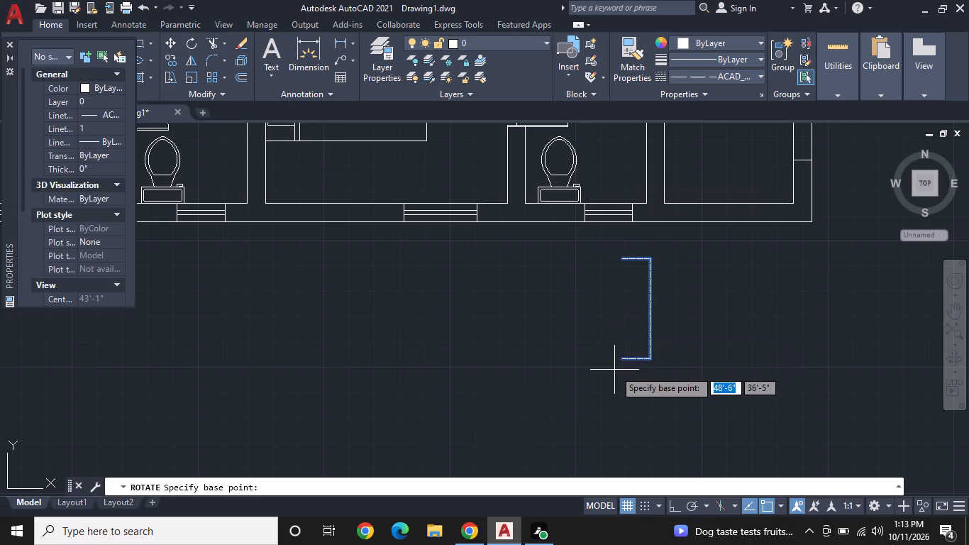
click(628, 359)
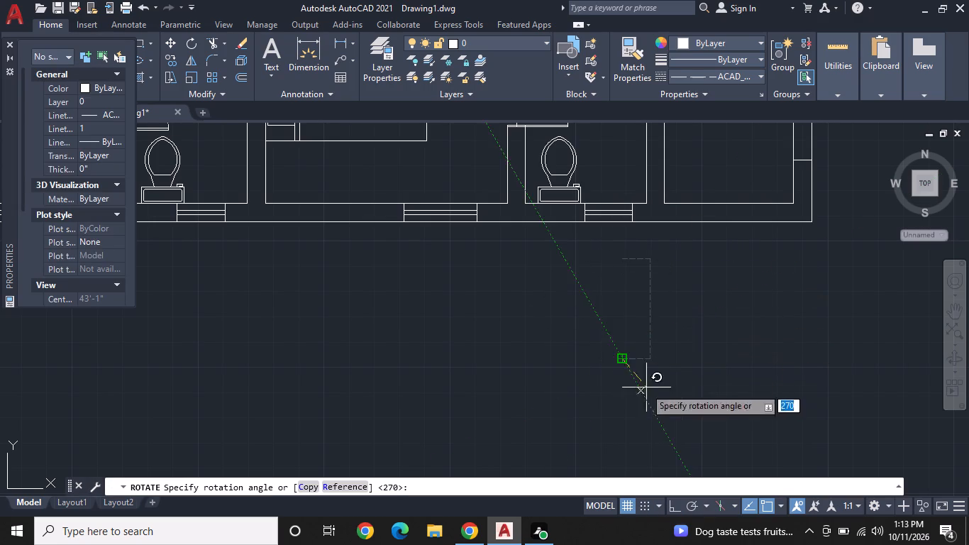
key(F8)
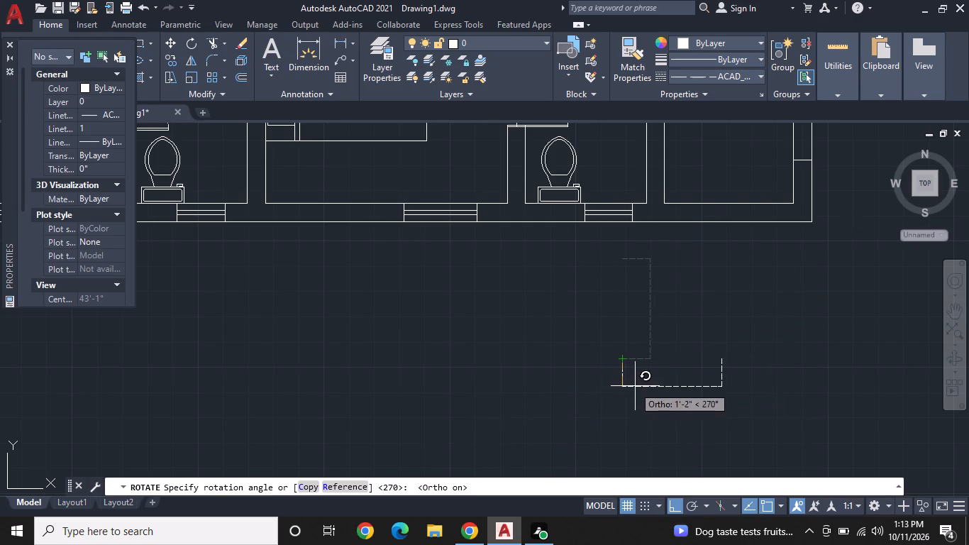
click(634, 392)
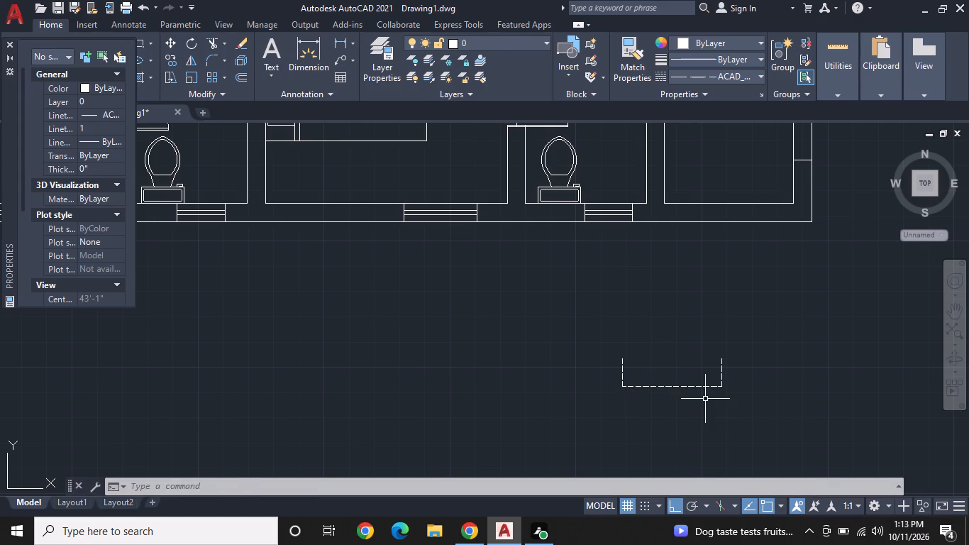
With Ortho off, copy the spare dashed outline by its west open end onto the south wall, around the eastern bathroom and middle bedroom windows.
click(731, 402)
click(611, 345)
right_click(611, 345)
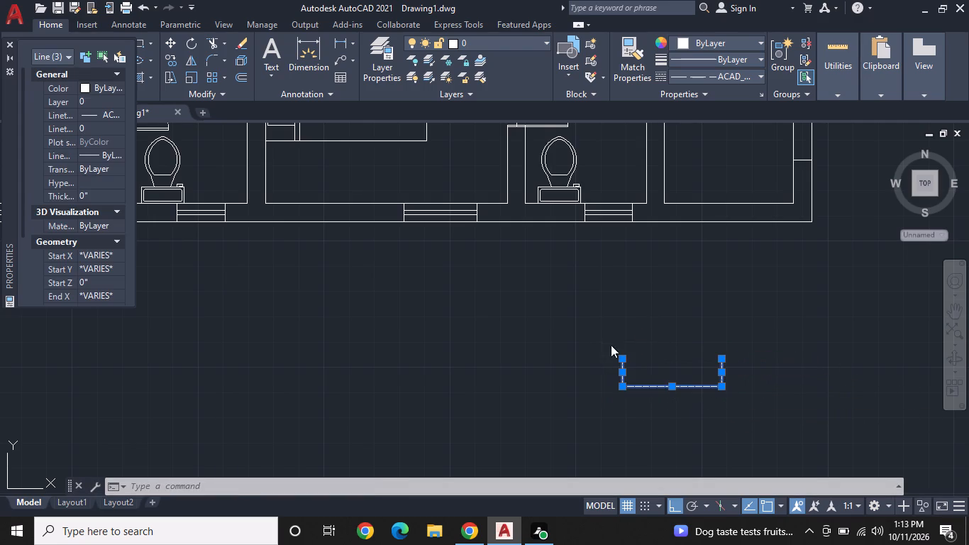
click(677, 134)
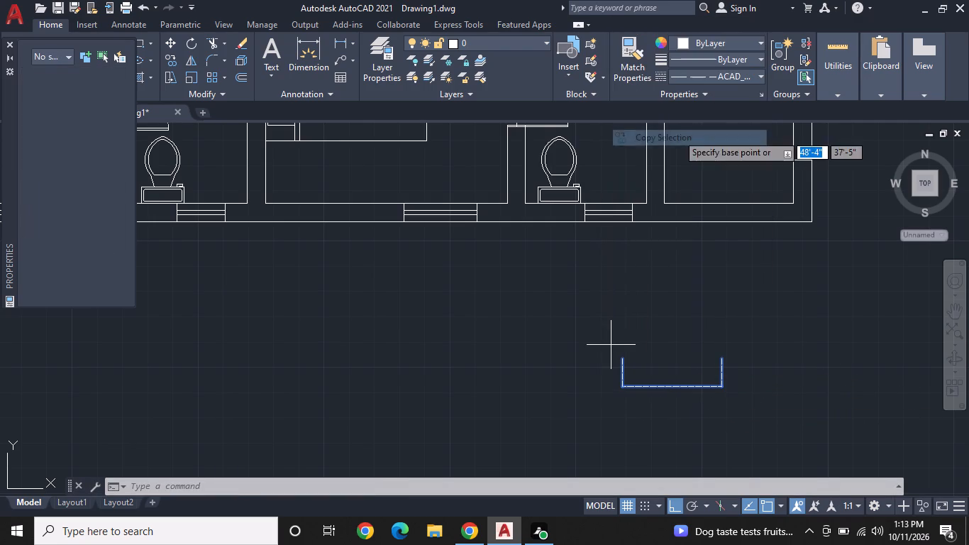
click(626, 362)
key(F8)
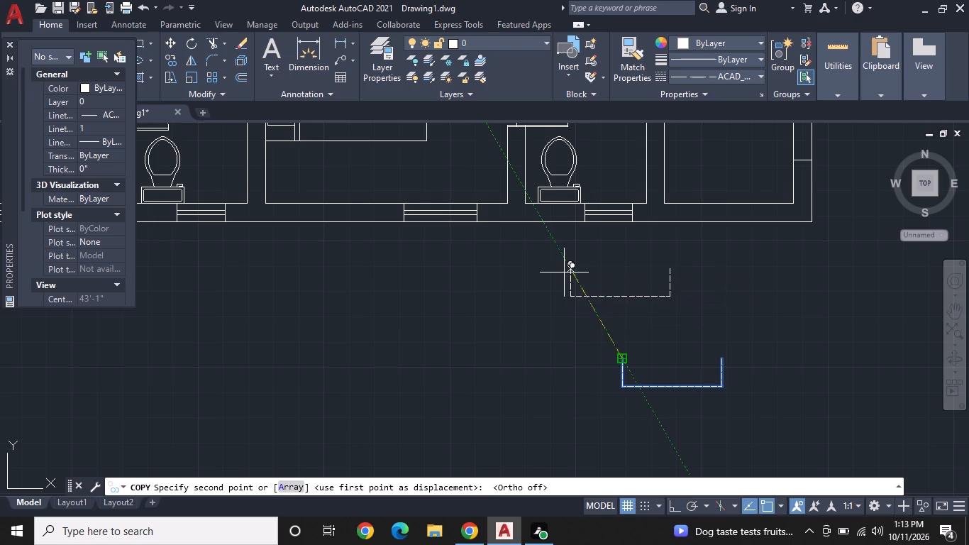
click(571, 226)
middle_drag(580, 309, 777, 387)
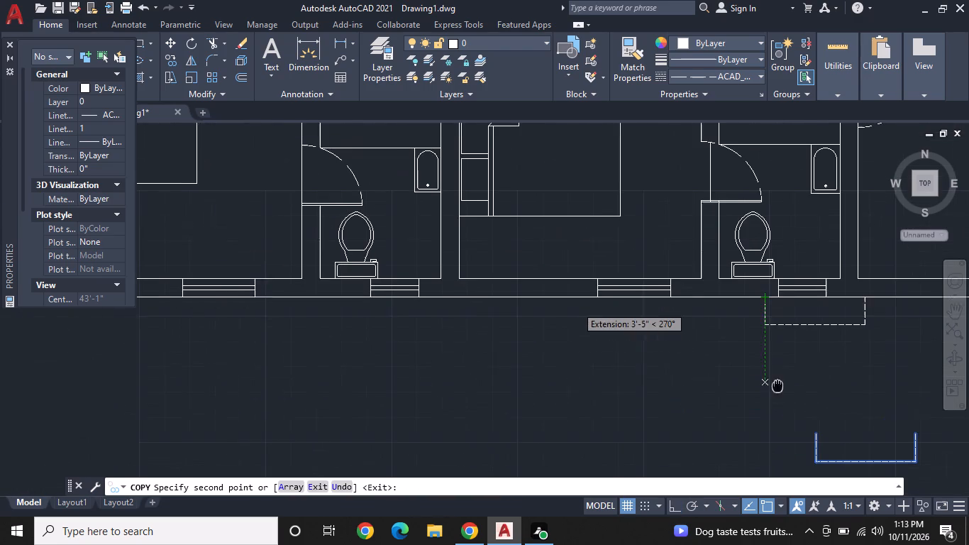
middle_drag(777, 387, 778, 387)
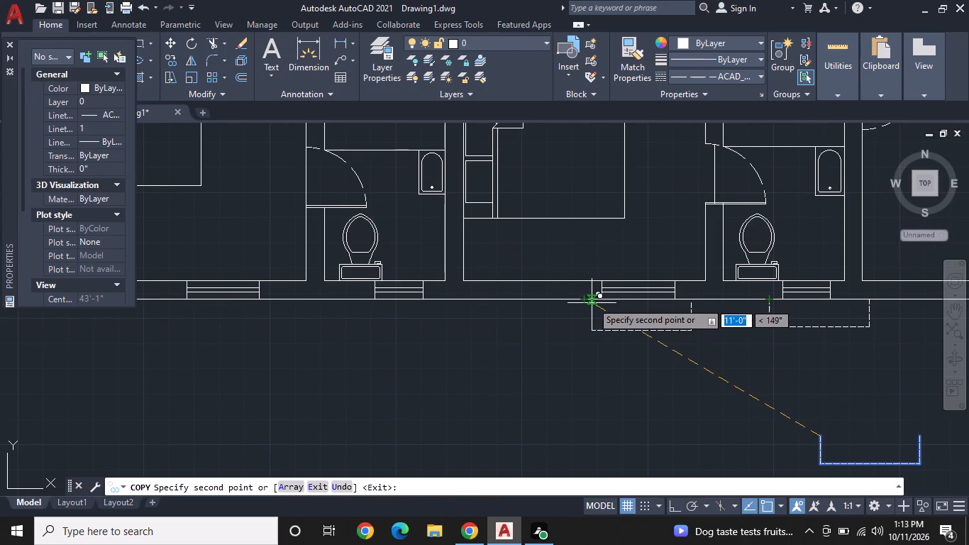
click(592, 299)
Place two more copies on the south wall's outer face, around the western bathroom and southwest bedroom windows, and end copying.
middle_drag(560, 345, 647, 352)
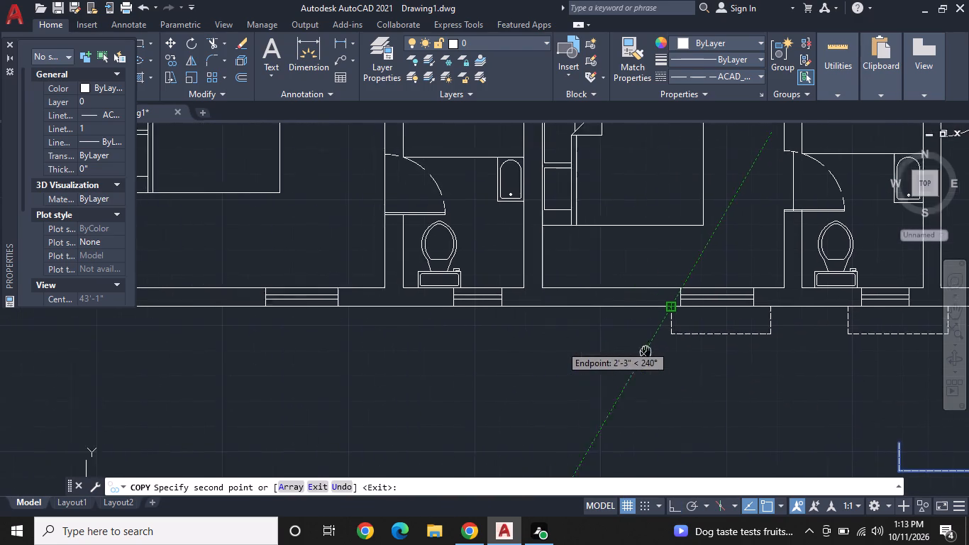
middle_drag(647, 352, 711, 360)
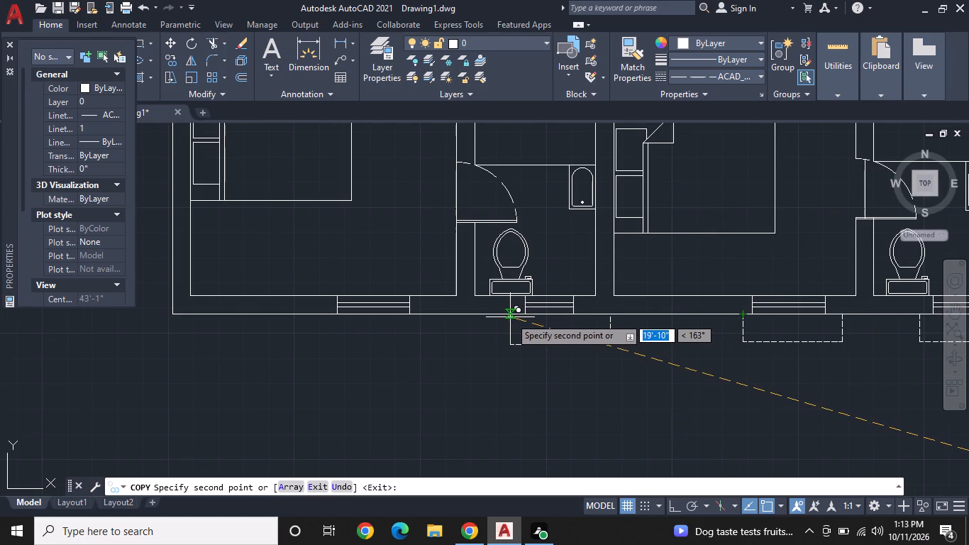
click(510, 317)
middle_drag(464, 337, 696, 379)
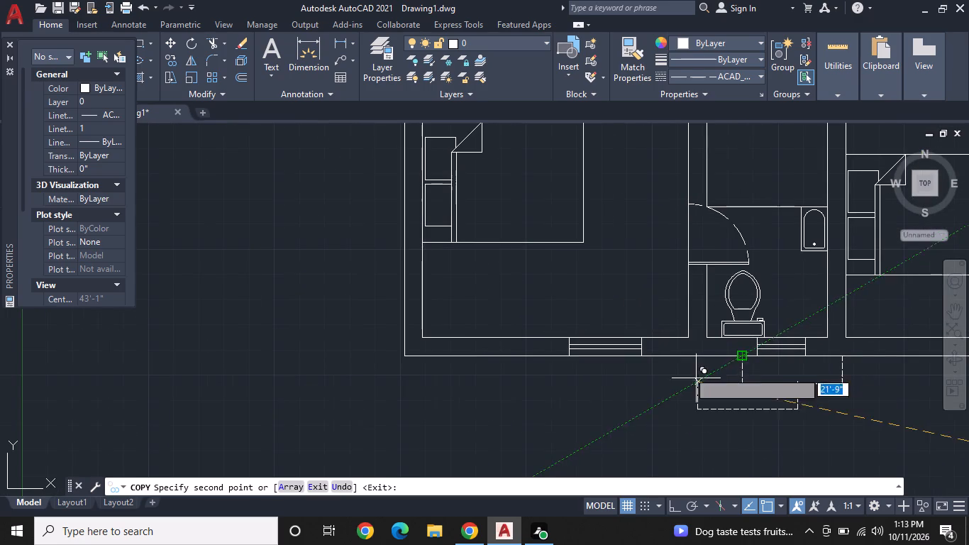
click(552, 357)
middle_drag(557, 381, 575, 365)
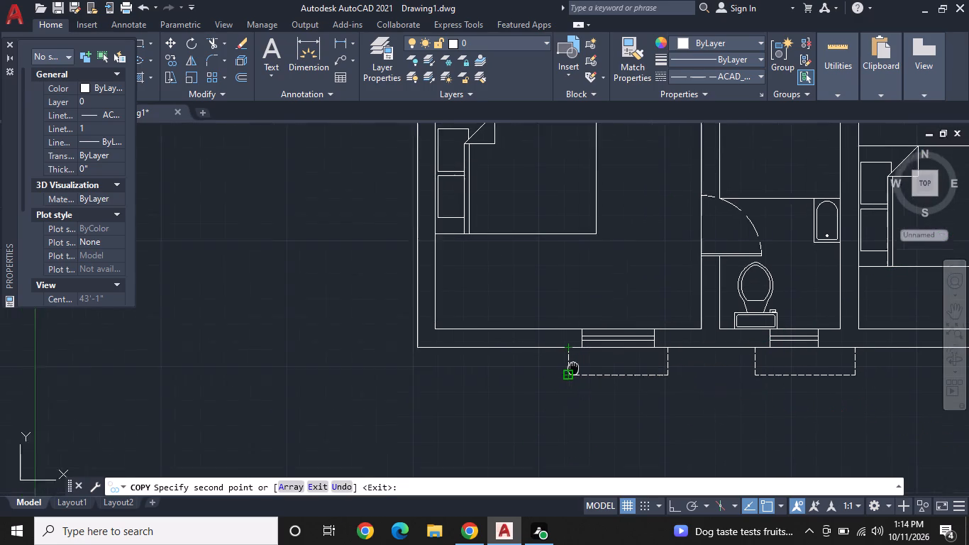
middle_drag(575, 365, 589, 338)
key(Escape)
Scale down the dashed outline at the western bathroom window slightly about its west open end on the wall.
scroll(589, 351, down, 1)
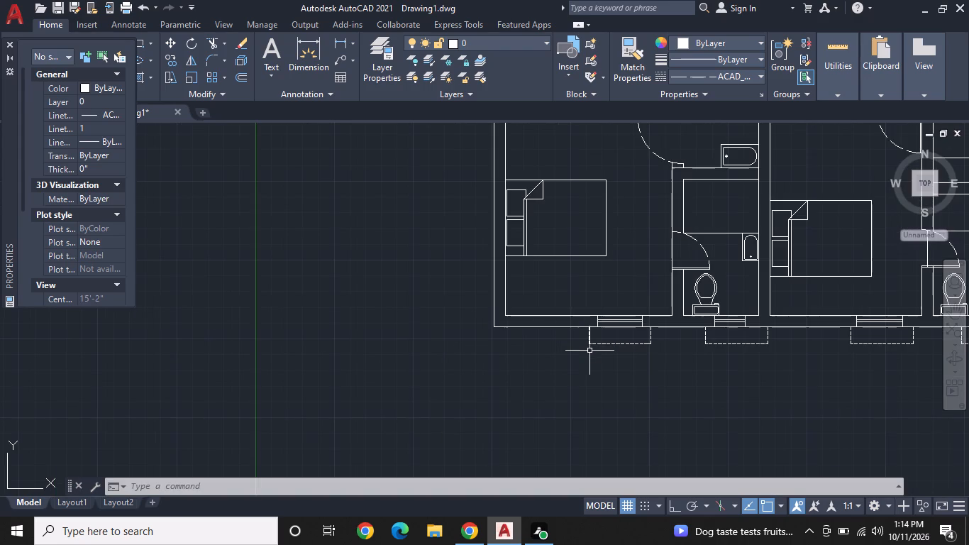
scroll(769, 378, up, 1)
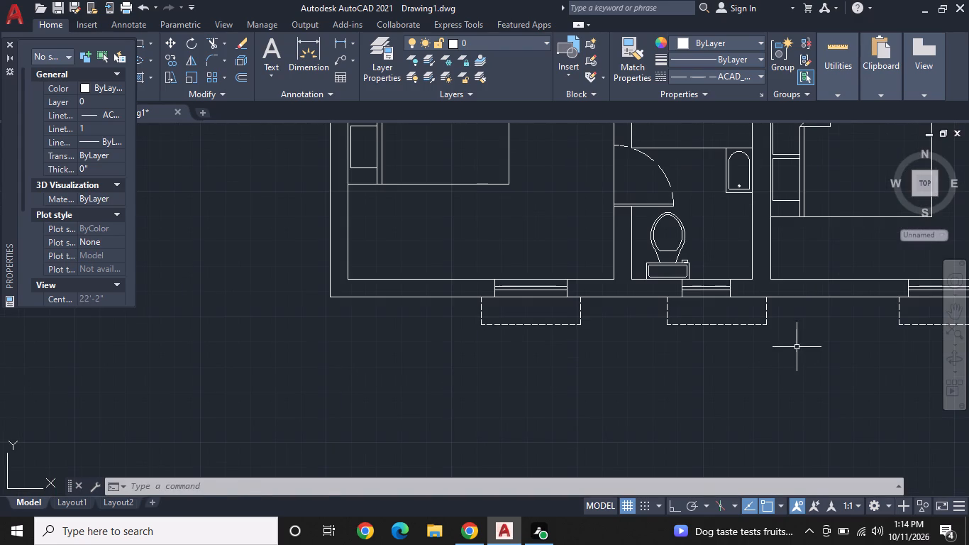
click(798, 345)
click(655, 311)
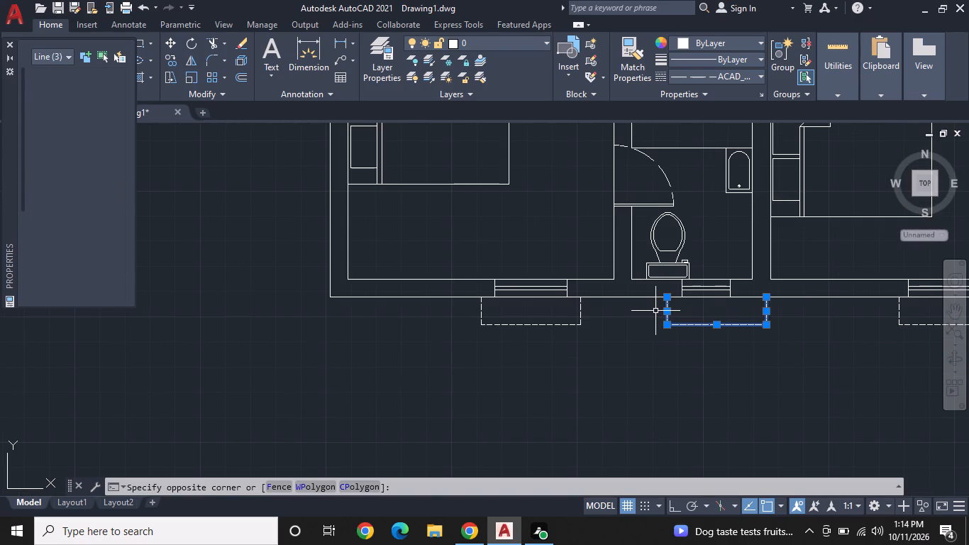
right_click(655, 311)
click(699, 330)
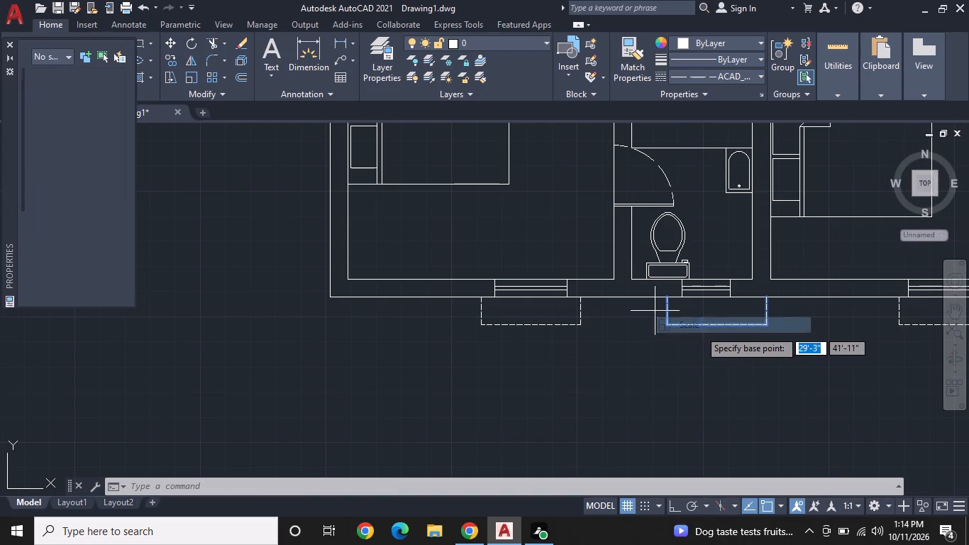
click(669, 299)
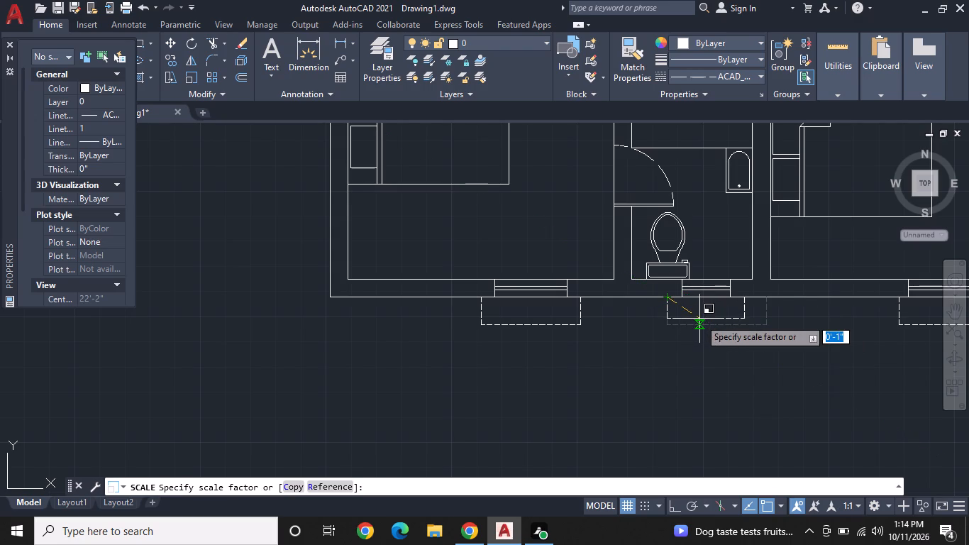
click(699, 319)
Scale down the dashed outline at the middle bedroom's south window slightly about its west open end.
middle_drag(770, 353, 490, 364)
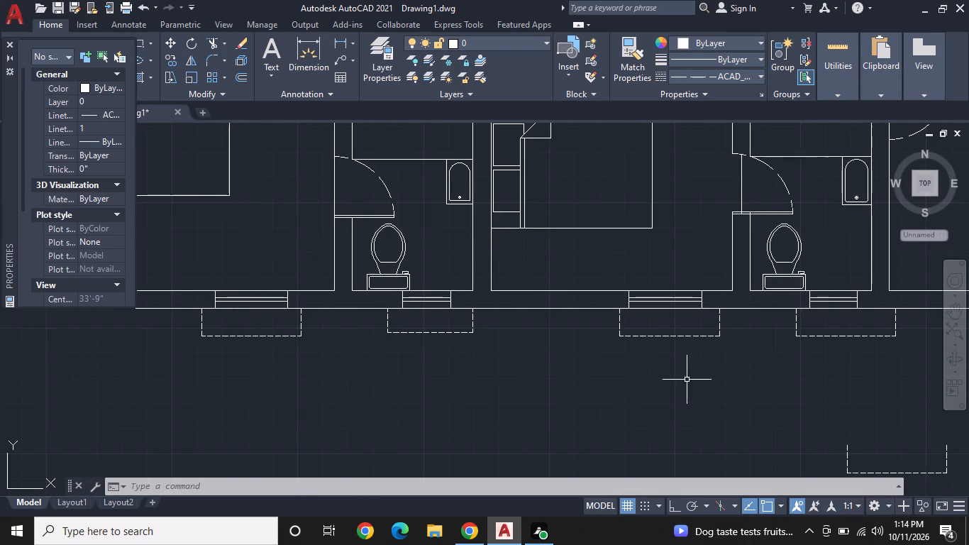
click(751, 364)
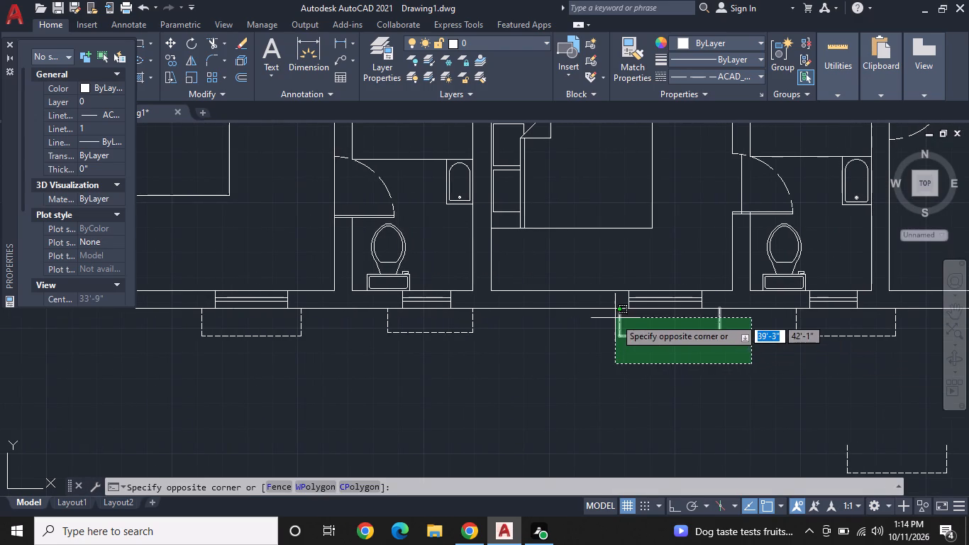
click(609, 320)
right_click(609, 320)
click(635, 324)
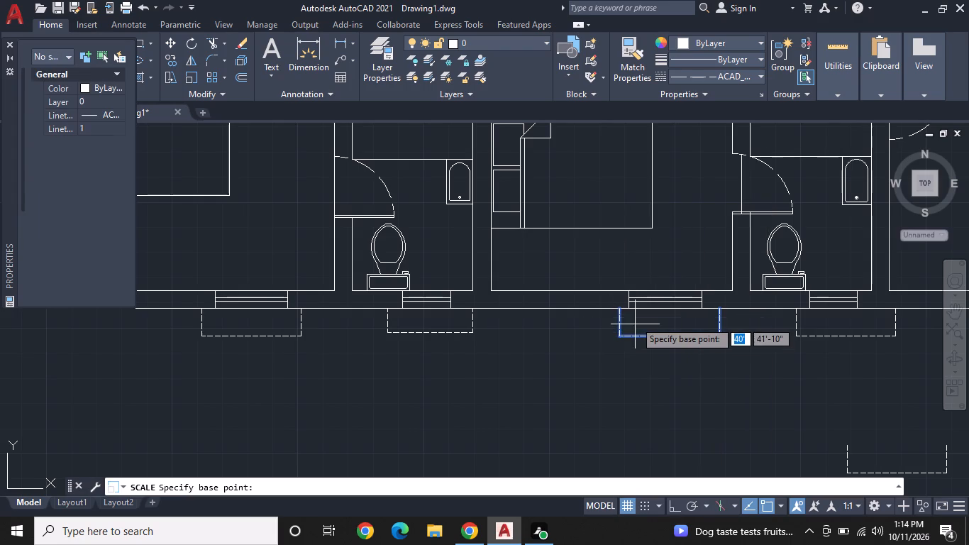
click(619, 310)
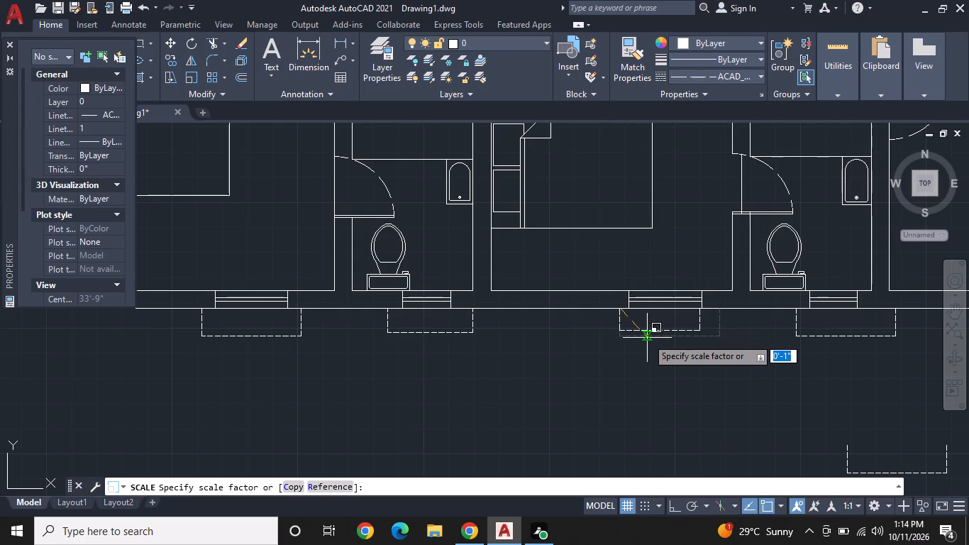
click(655, 343)
Scale down the dashed outline at the eastern bathroom window about its west open end to suit the narrower window.
middle_drag(743, 363, 709, 370)
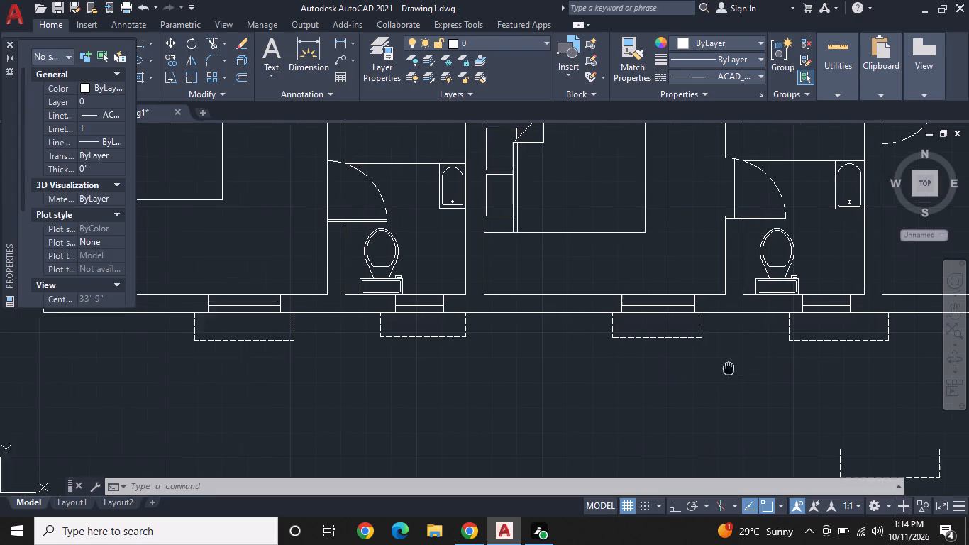
middle_drag(709, 370, 546, 368)
middle_click(546, 368)
click(732, 374)
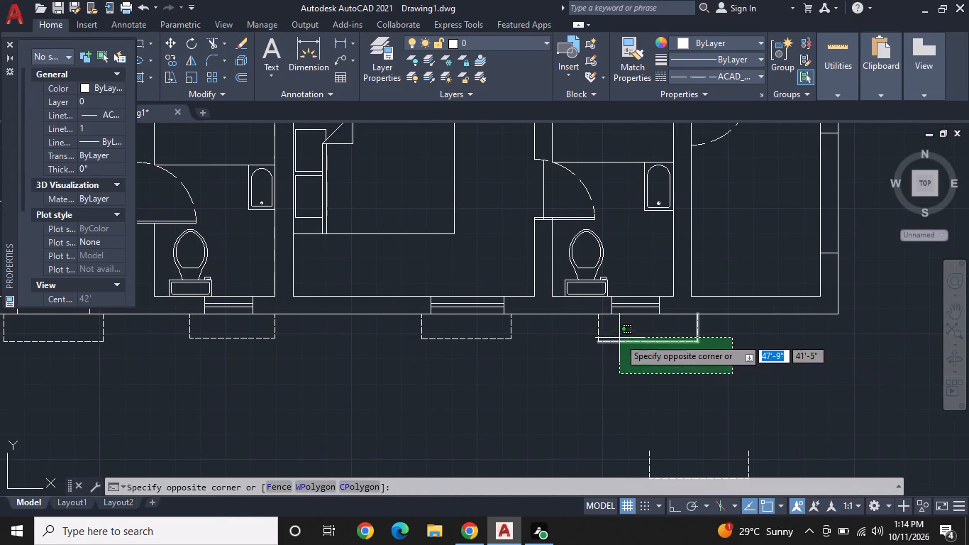
click(550, 333)
right_click(550, 333)
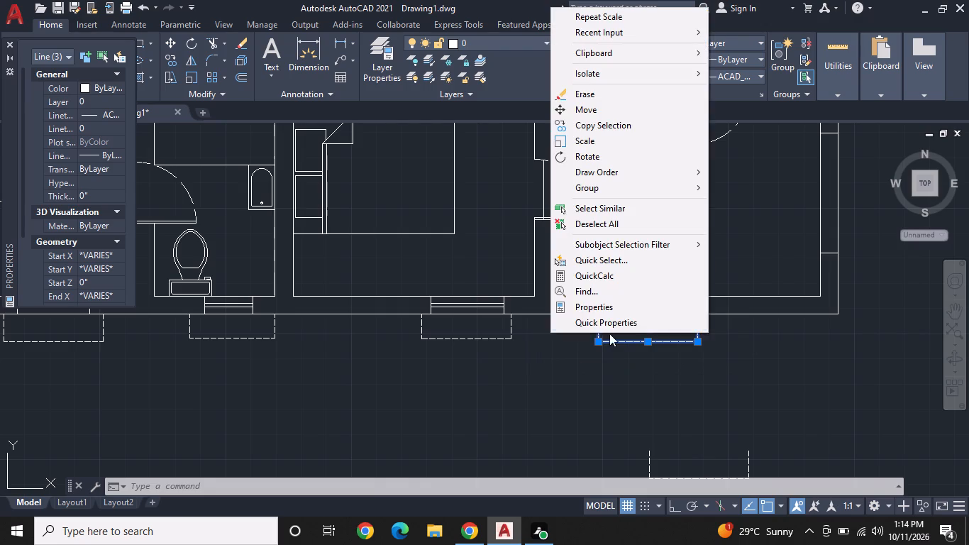
click(640, 148)
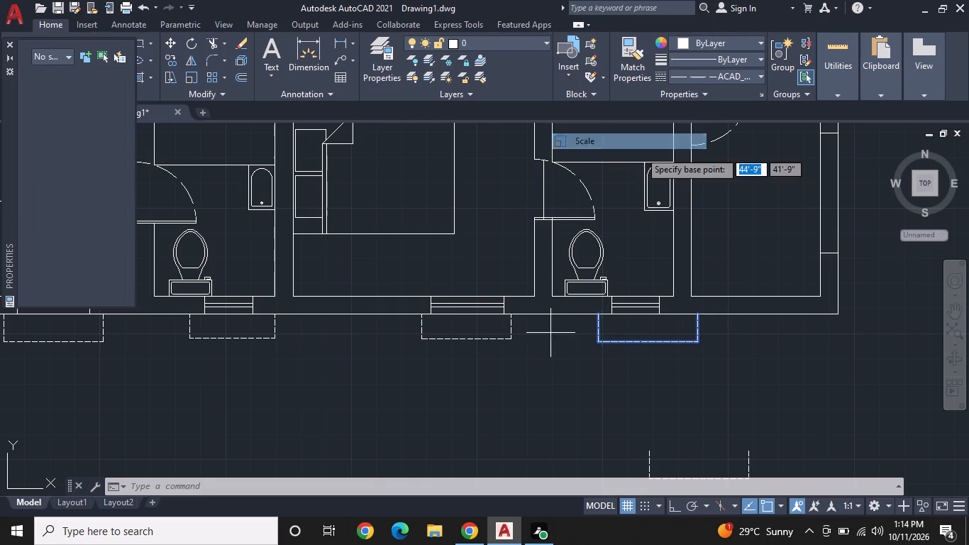
click(600, 312)
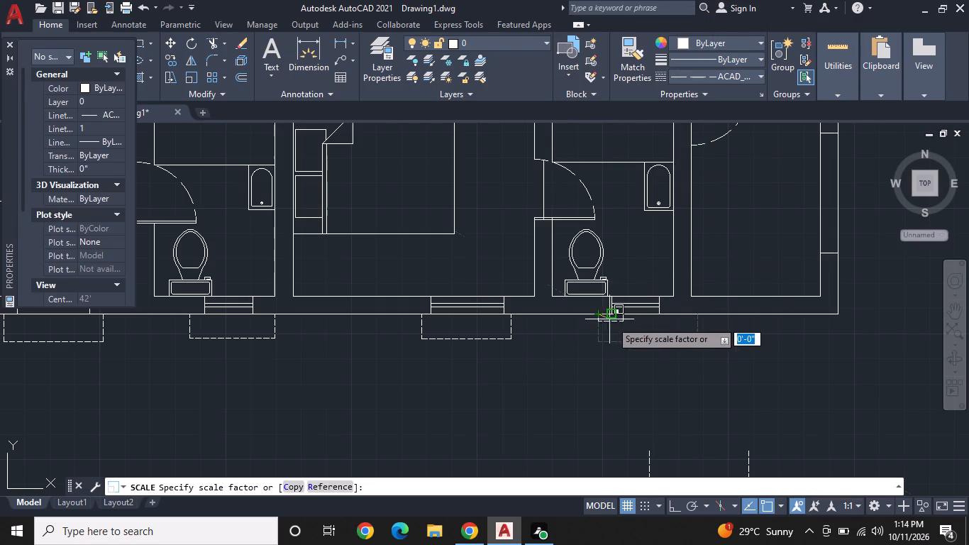
double_click(630, 331)
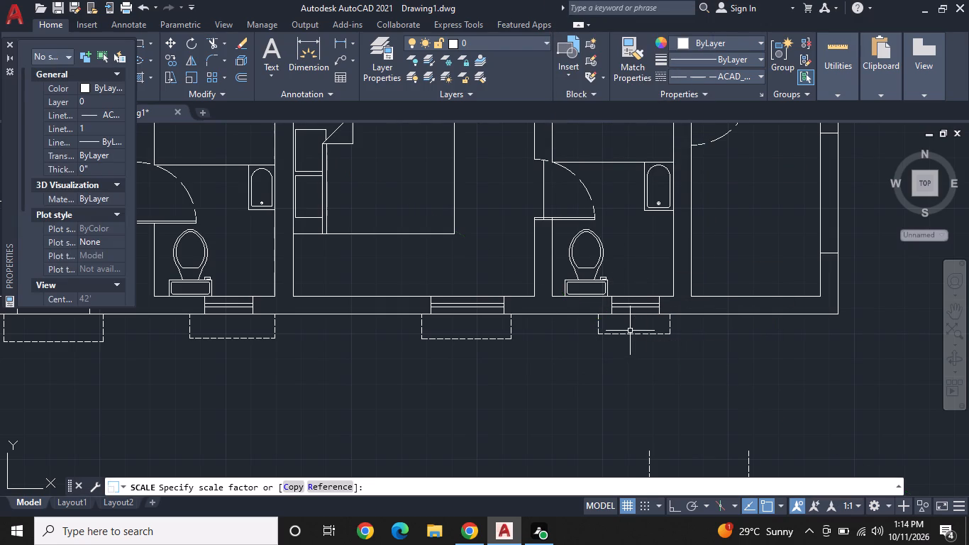
Erase the spare dashed outline left in the empty space south of the plan.
scroll(721, 348, down, 1)
middle_drag(724, 360, 711, 294)
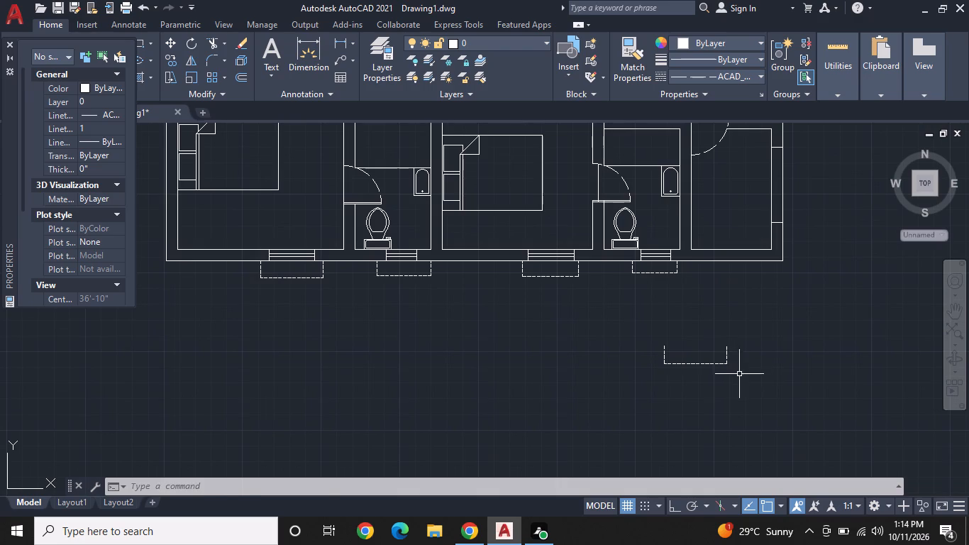
click(740, 376)
click(656, 328)
right_click(656, 328)
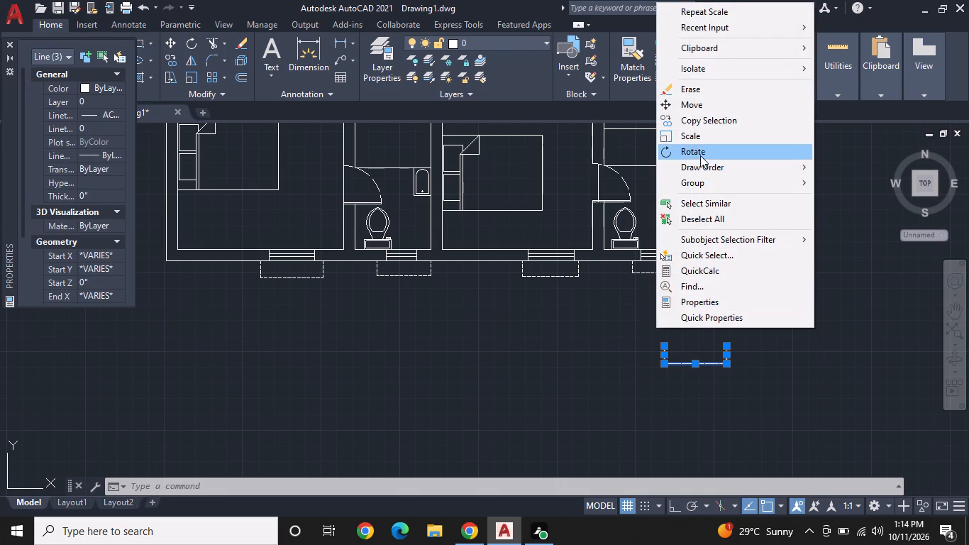
click(723, 94)
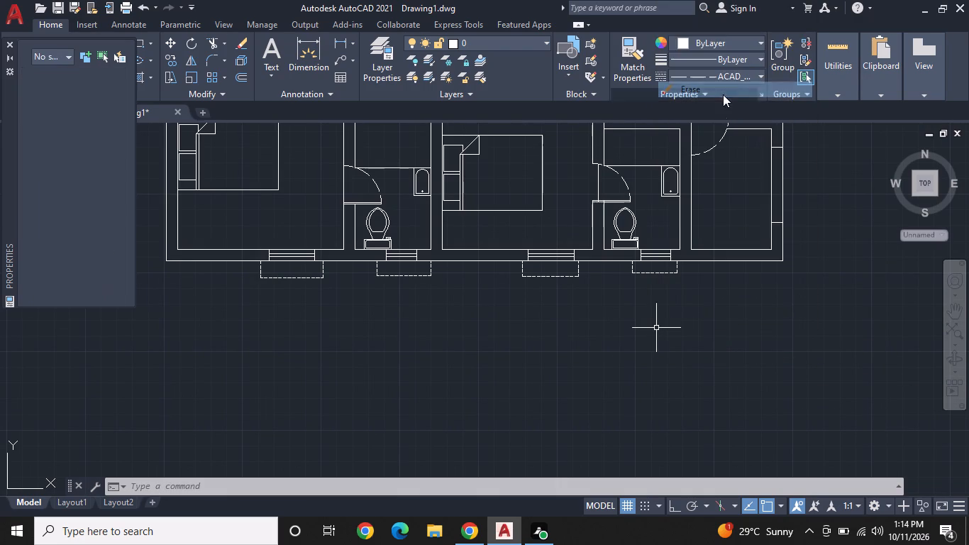
Close the Properties palette.
scroll(621, 238, down, 1)
middle_drag(572, 218, 783, 417)
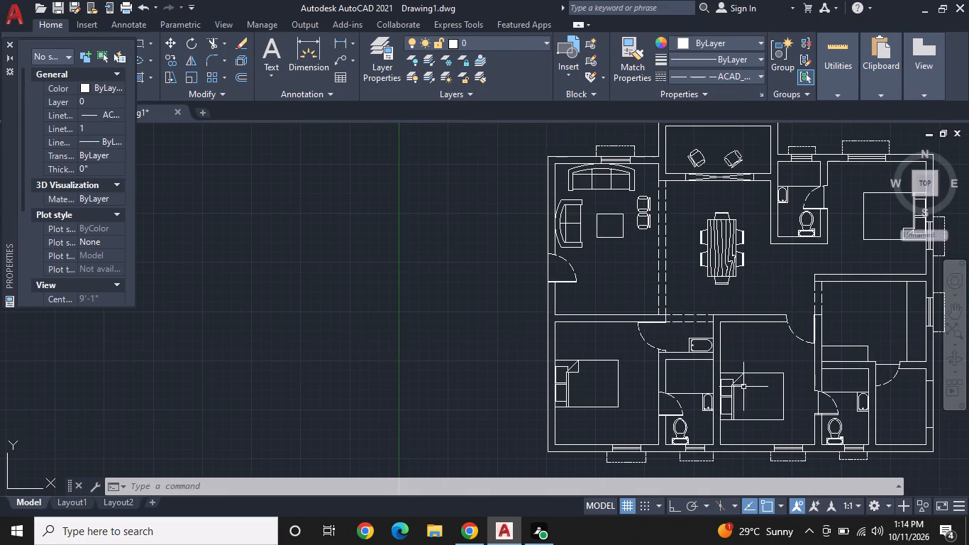
scroll(629, 307, up, 1)
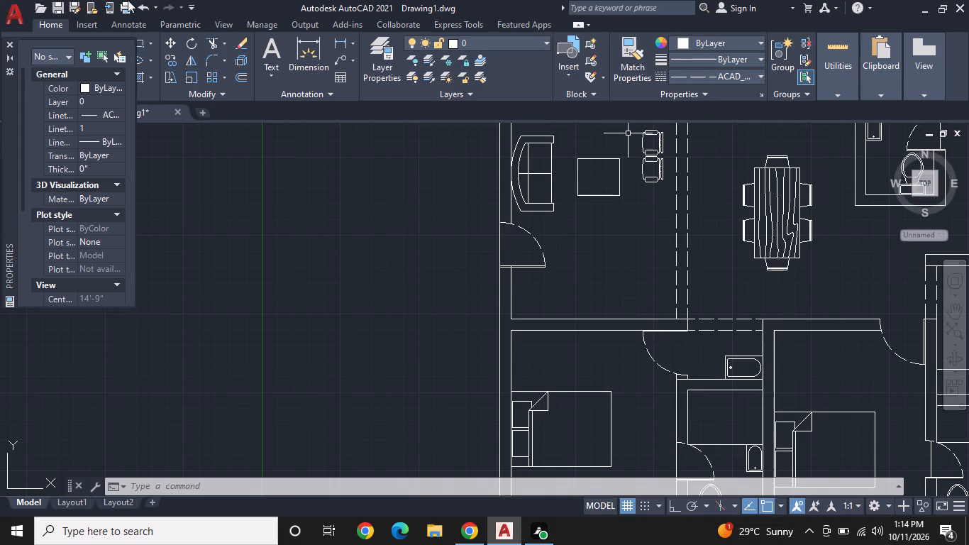
click(9, 41)
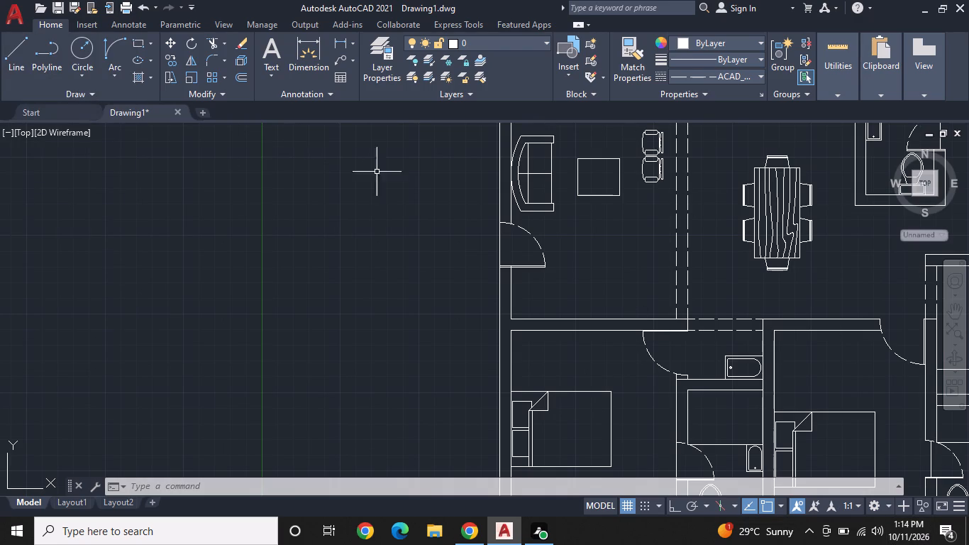
Add two-line text reading DRAWING and 11'0"X16'0" beside the west entrance door, about 1'-2" high with 0 rotation.
middle_drag(509, 231, 396, 285)
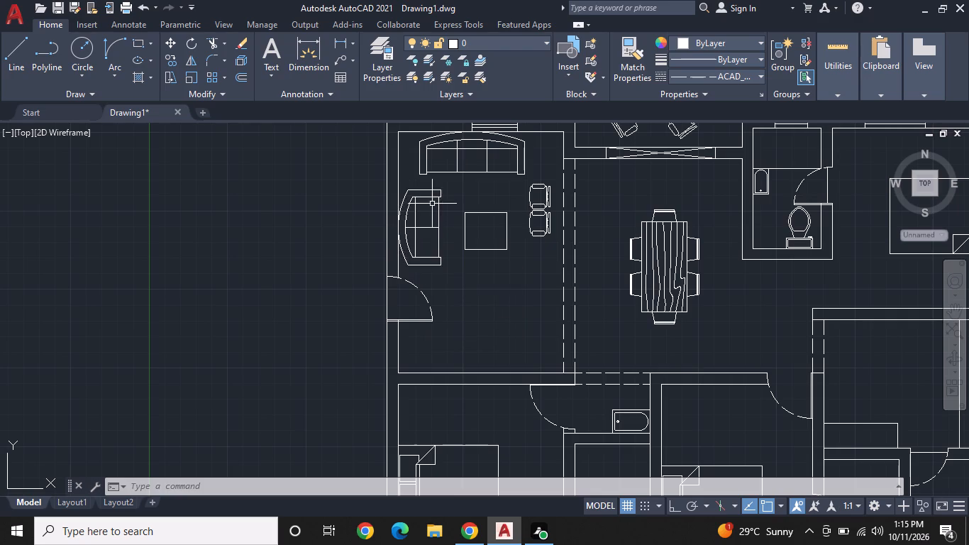
middle_drag(467, 275, 484, 336)
middle_click(484, 336)
middle_drag(484, 336, 541, 321)
middle_drag(546, 316, 552, 307)
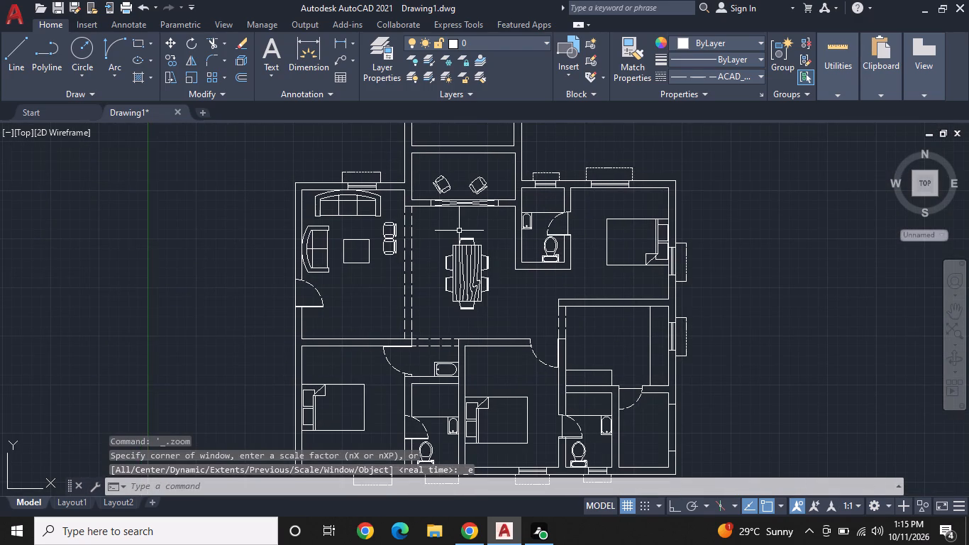
middle_drag(359, 292, 543, 268)
scroll(543, 268, up, 1)
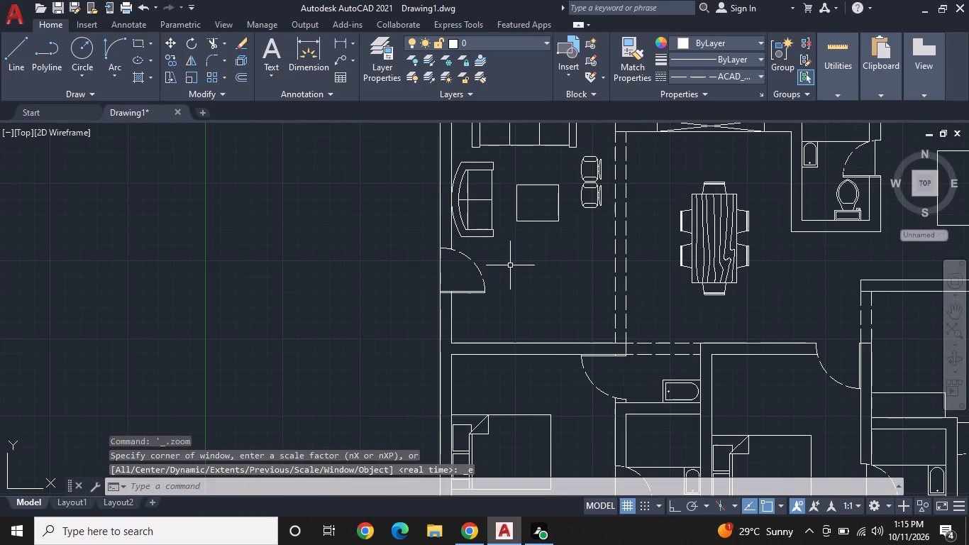
text(TE)
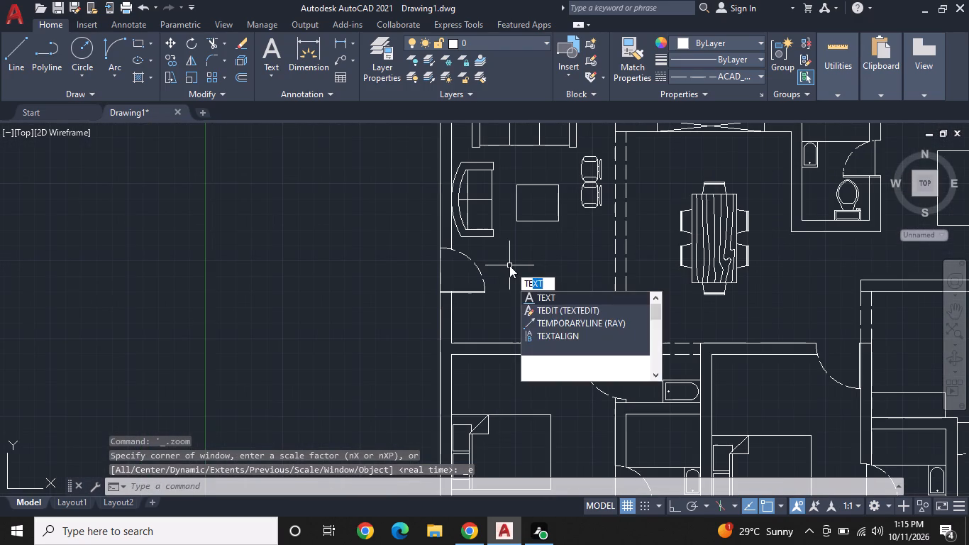
key(space)
scroll(497, 286, up, 1)
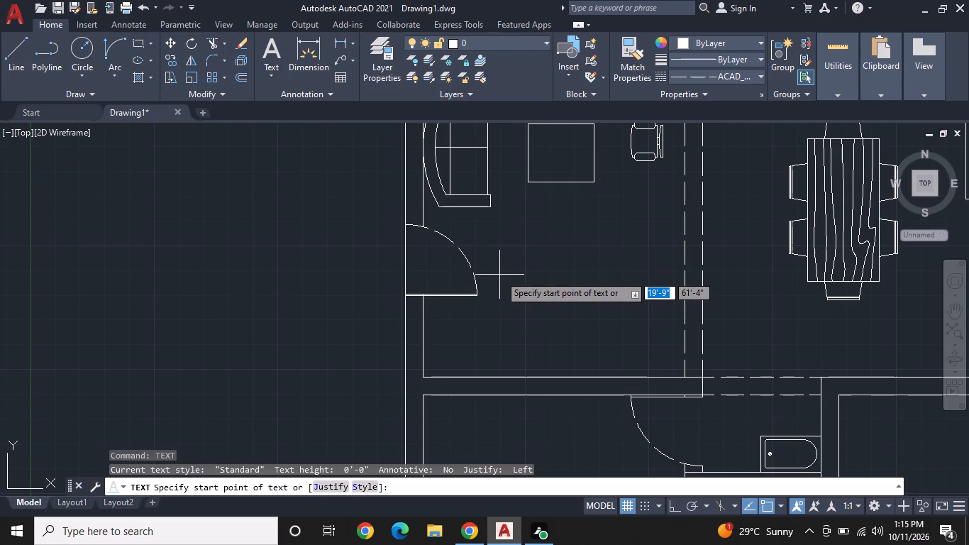
click(499, 275)
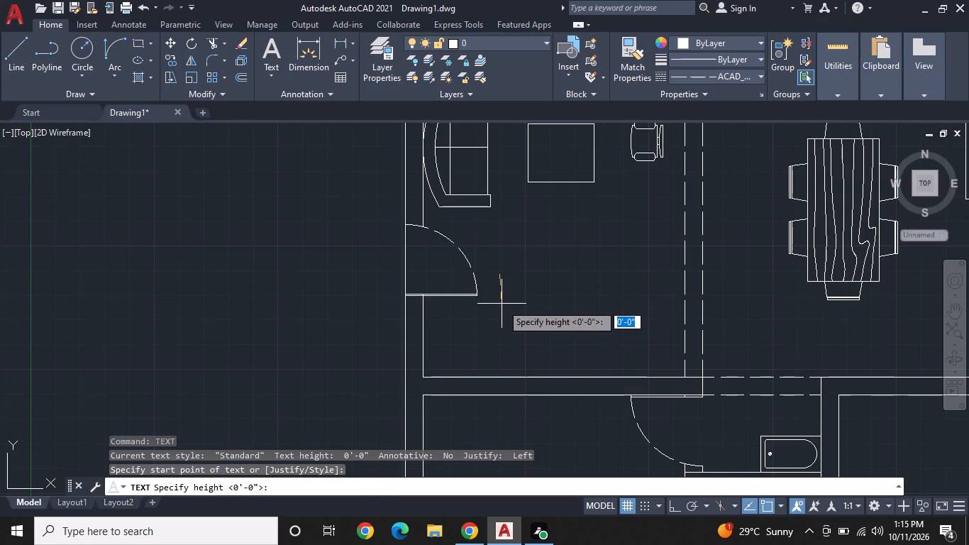
key(F8)
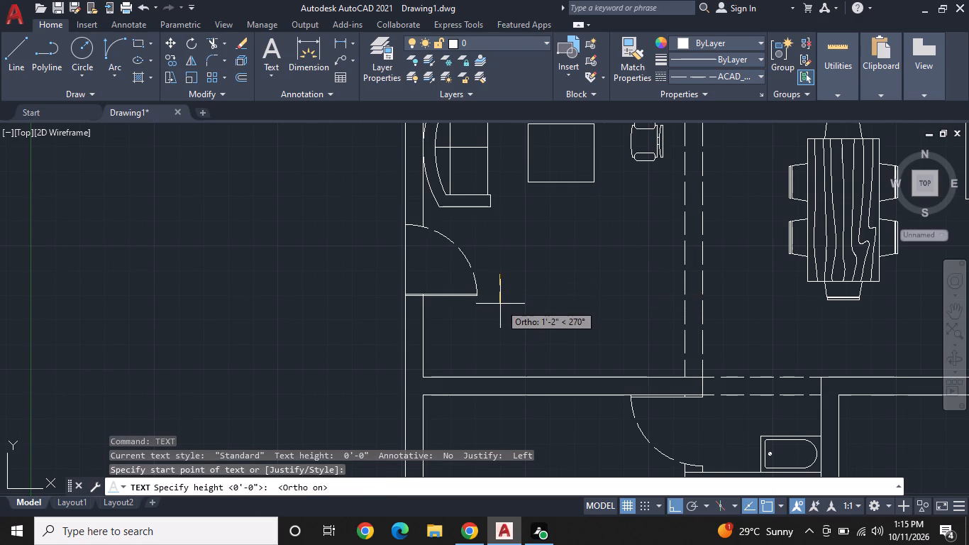
click(500, 304)
key(0)
key(Return)
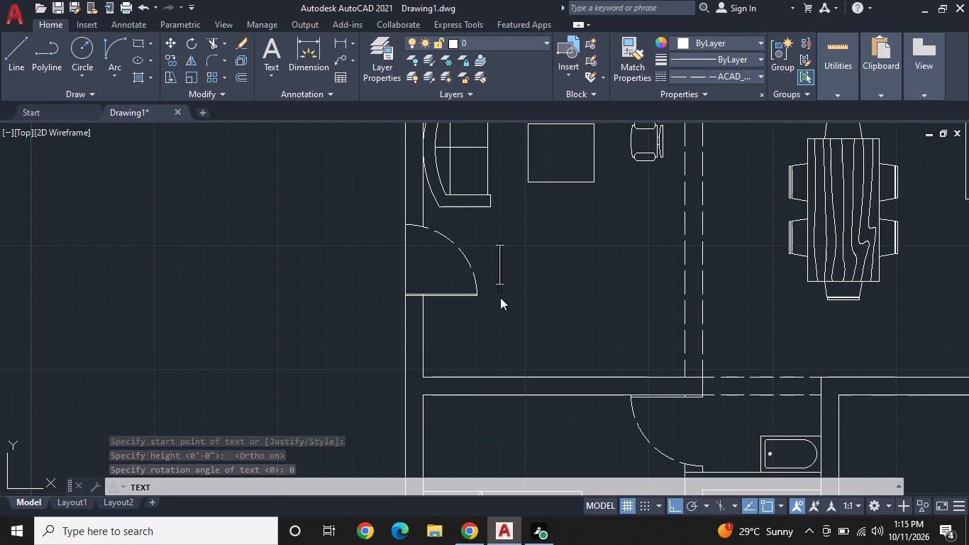
text(DRAWING)
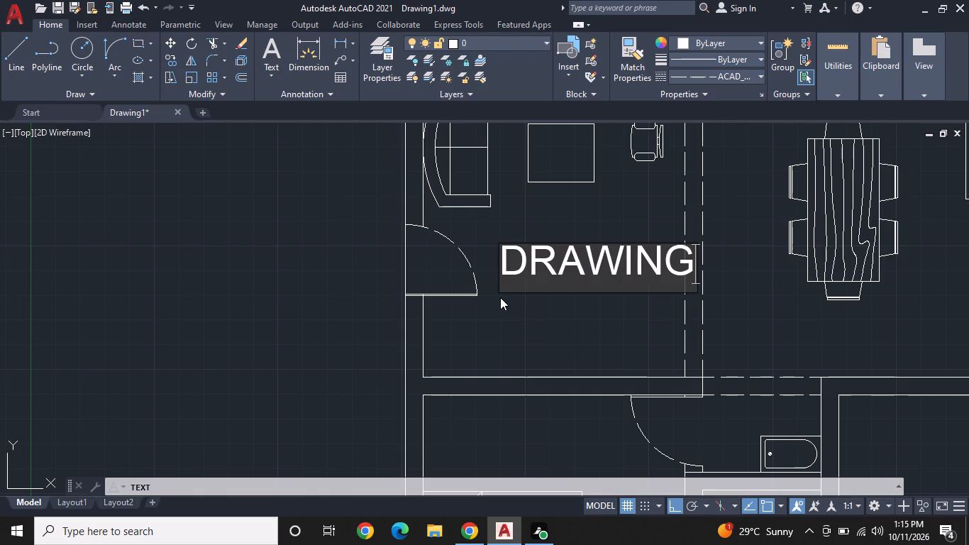
key(Return)
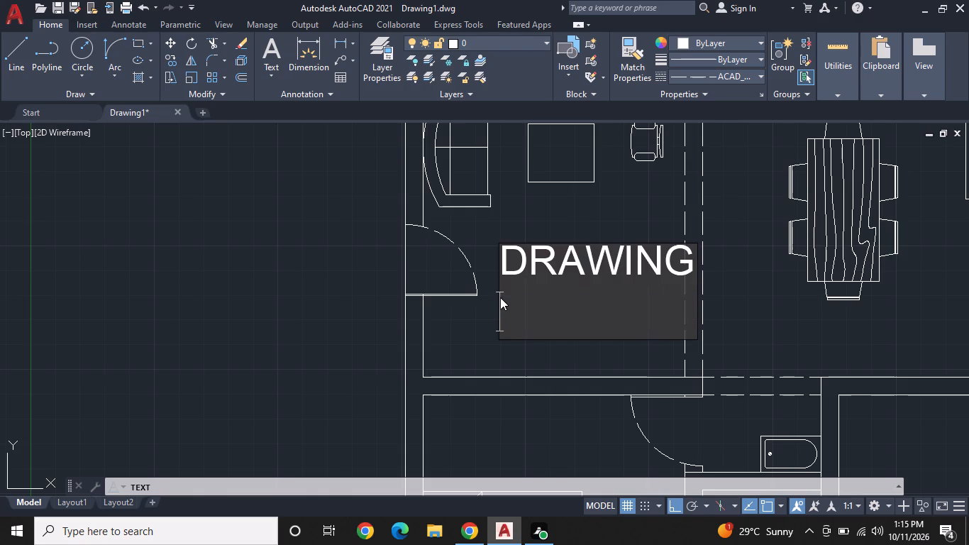
text(11')
text(0"X)
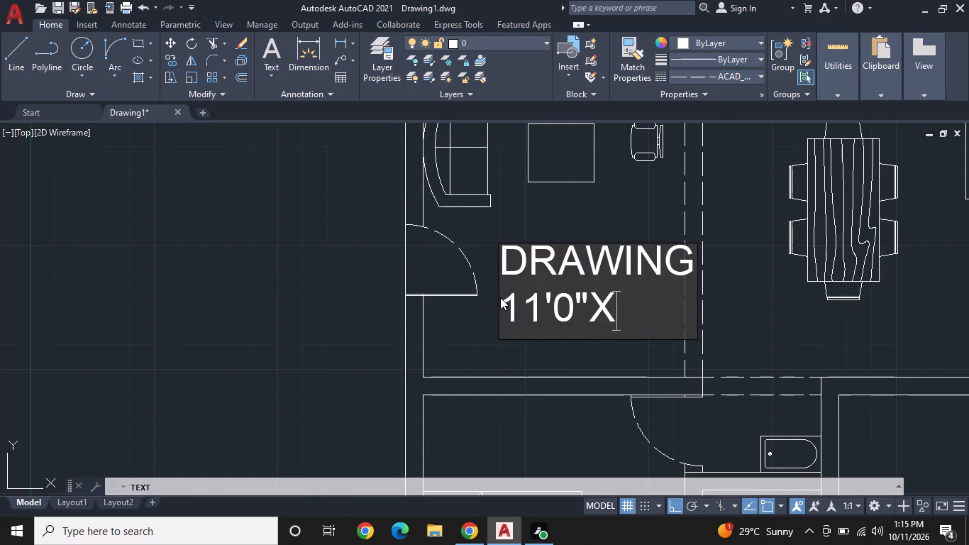
text(16'0")
key(Return)
key(Return)
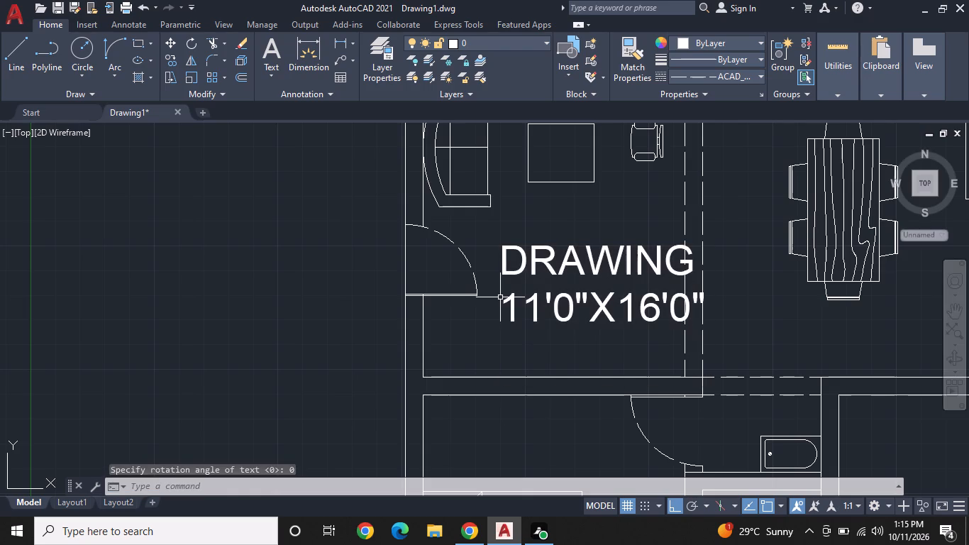
key(Escape)
Scale both lines of the DRAWING label down to about three-quarters size about the start point of the upper line.
click(536, 263)
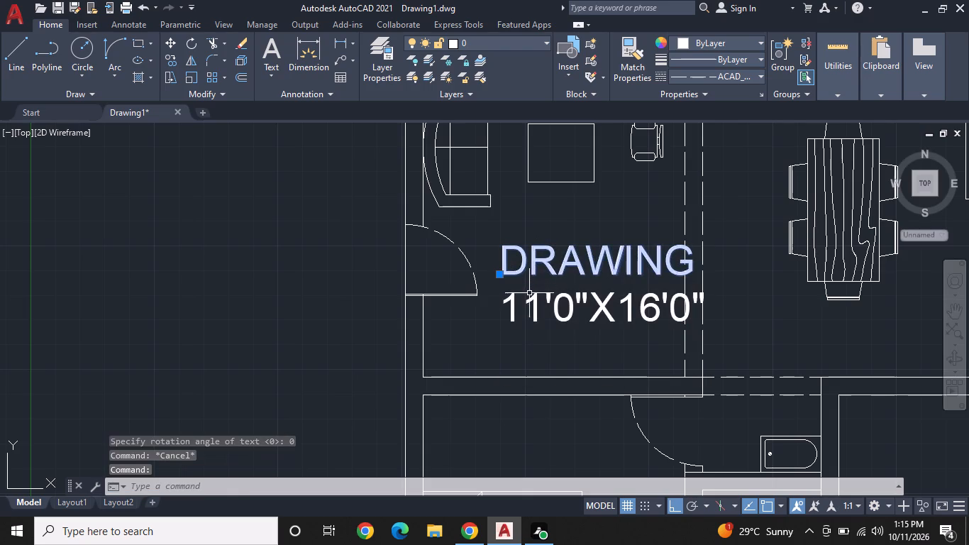
click(529, 298)
right_click(526, 302)
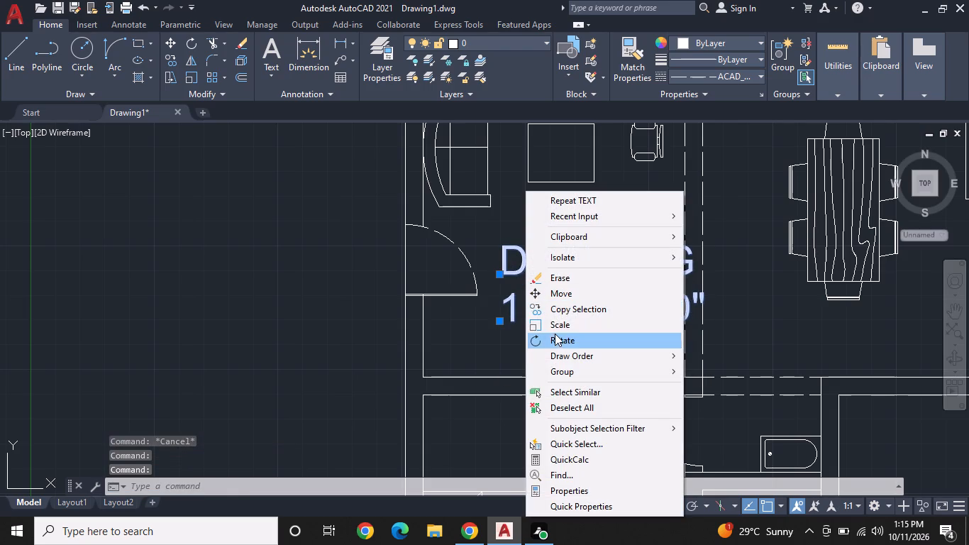
click(558, 326)
click(501, 275)
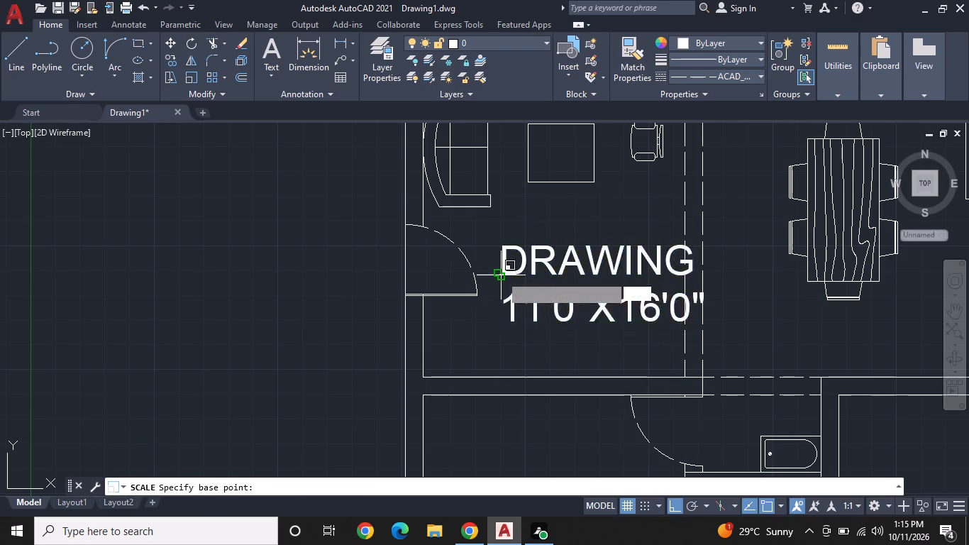
click(531, 352)
Copy the two-line DRAWING label from its start point to the dining area, just south of the dining table.
drag(624, 346, 617, 338)
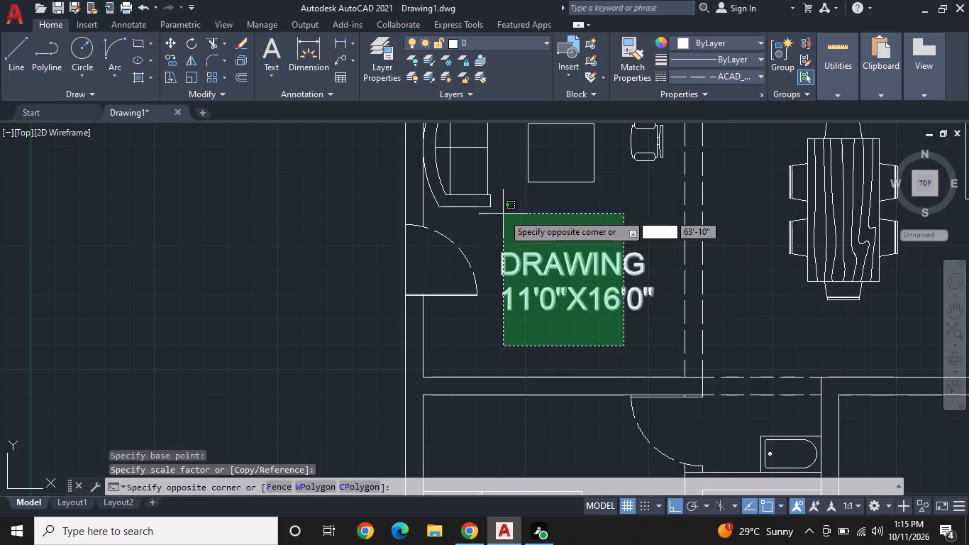
click(503, 214)
right_click(507, 236)
click(549, 313)
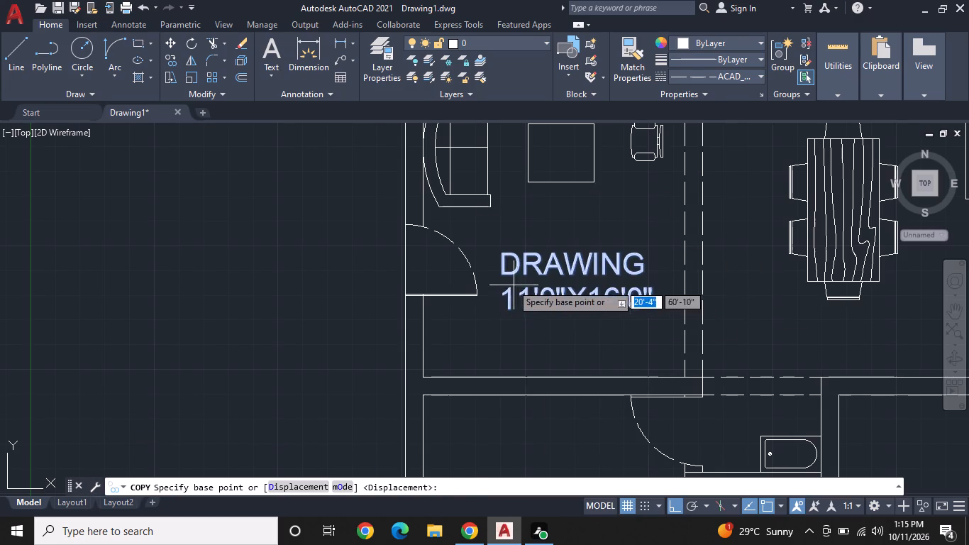
click(501, 275)
middle_drag(672, 298, 485, 320)
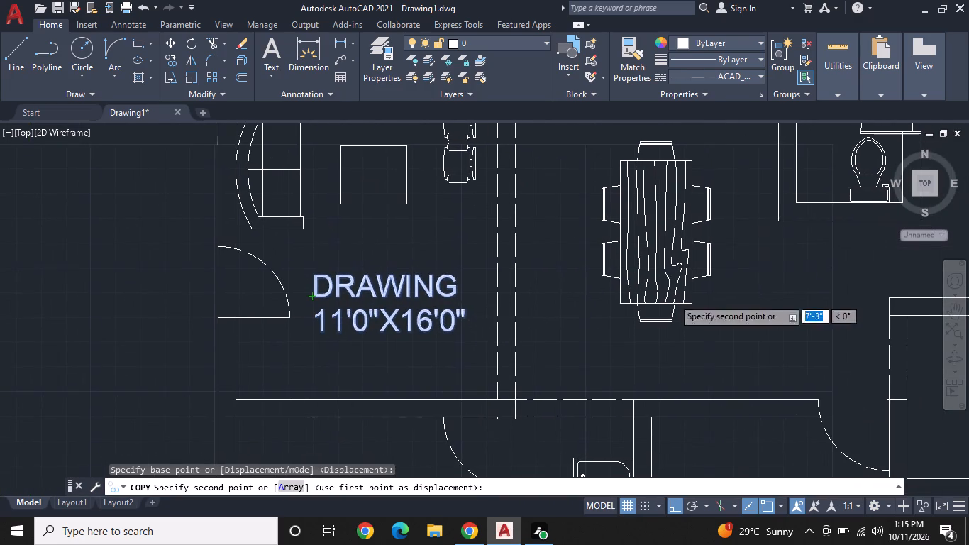
key(F8)
scroll(576, 309, down, 1)
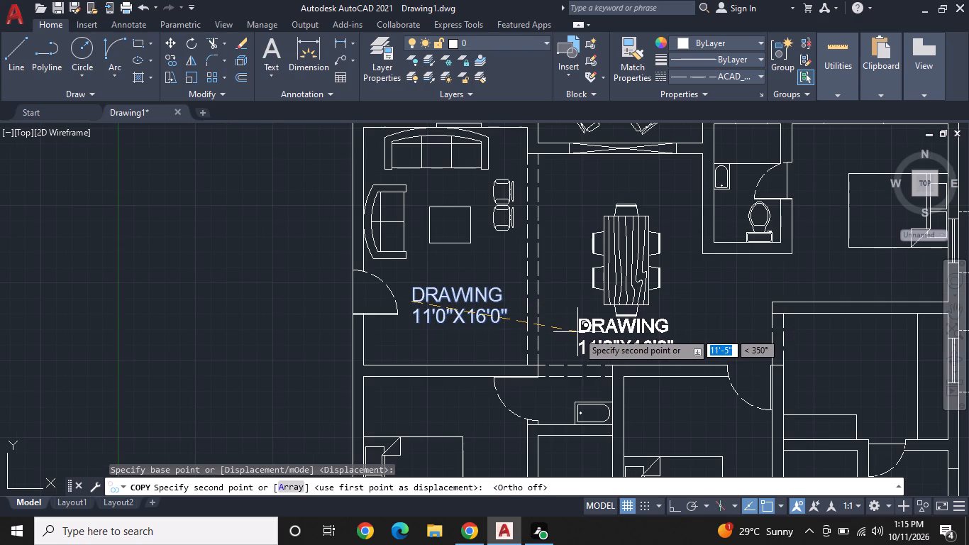
scroll(577, 332, up, 1)
click(577, 334)
Place further copies of the label in the two-armchair room north of the dining area and in the north bathroom above its basin.
middle_drag(610, 299, 602, 331)
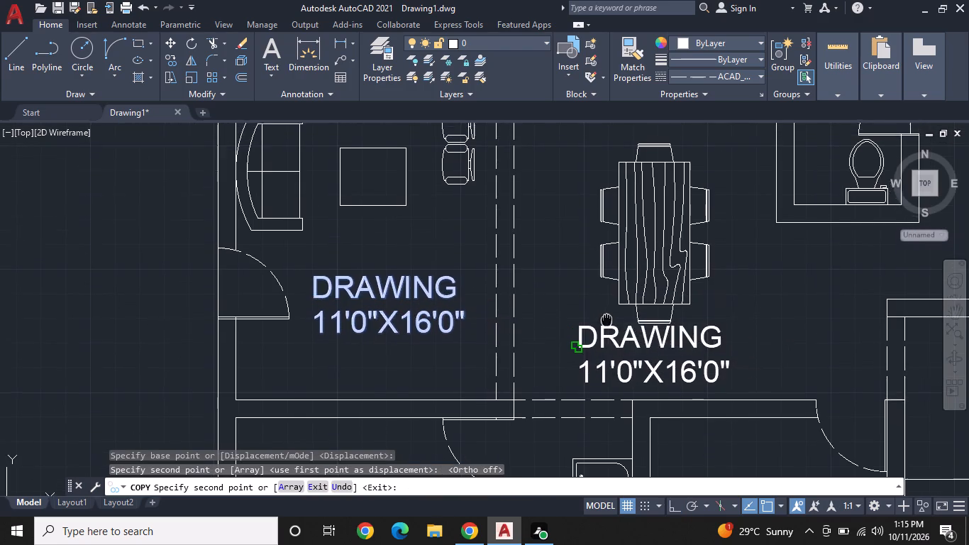
middle_drag(602, 331, 546, 415)
scroll(563, 280, down, 1)
middle_drag(558, 250, 560, 299)
middle_drag(562, 315, 566, 365)
scroll(566, 284, up, 2)
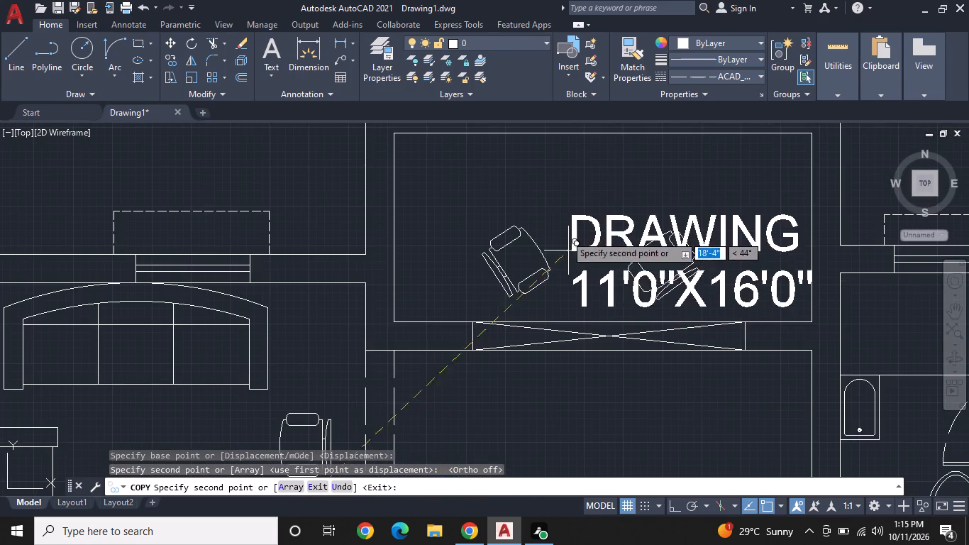
click(520, 171)
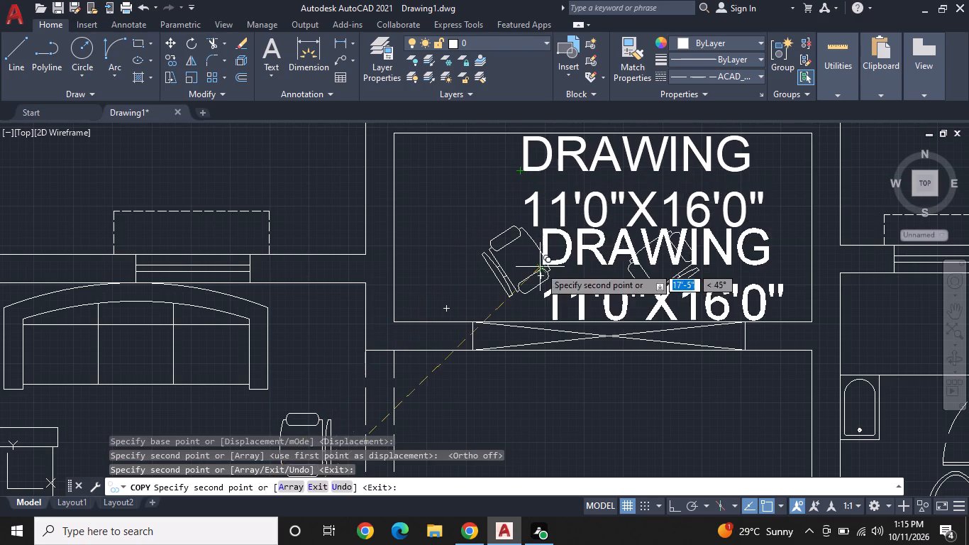
middle_drag(567, 284, 284, 258)
scroll(472, 260, down, 1)
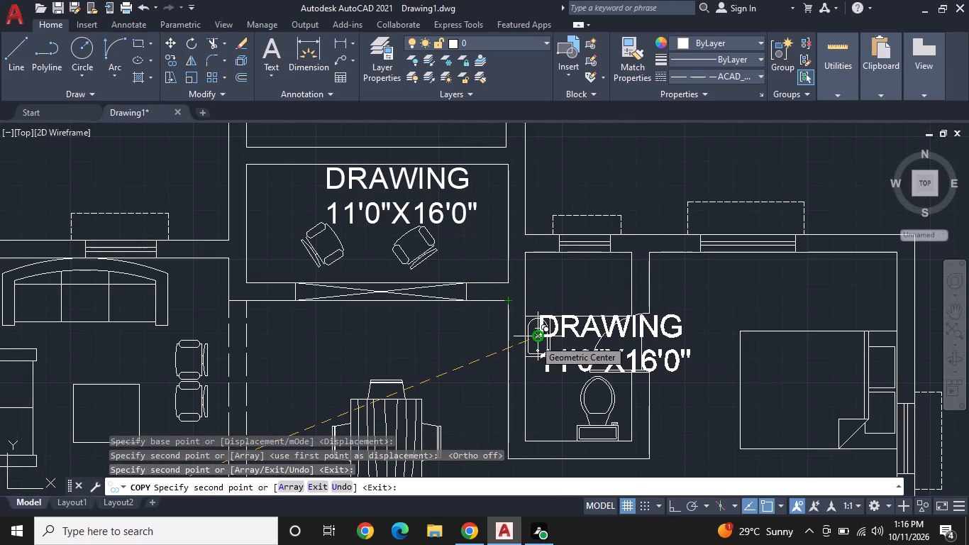
scroll(534, 339, up, 1)
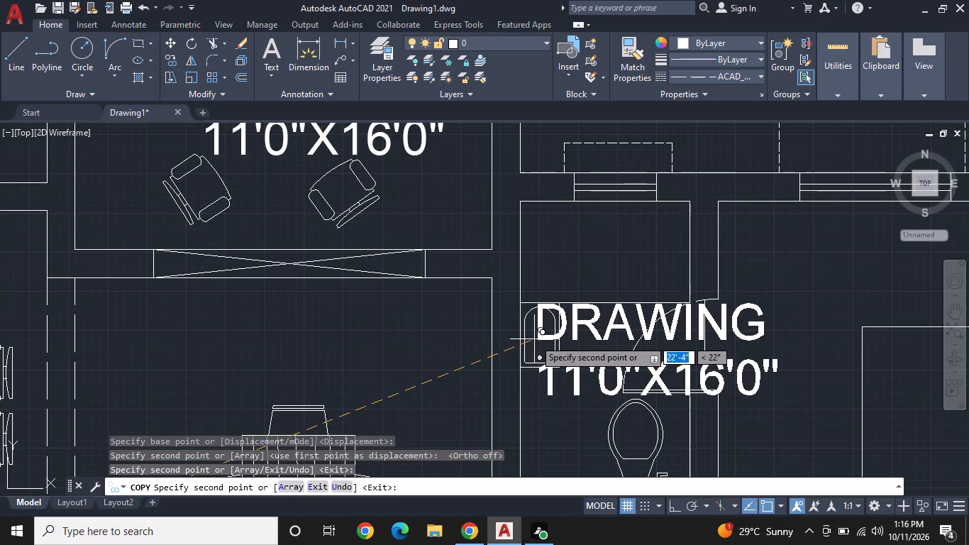
click(536, 256)
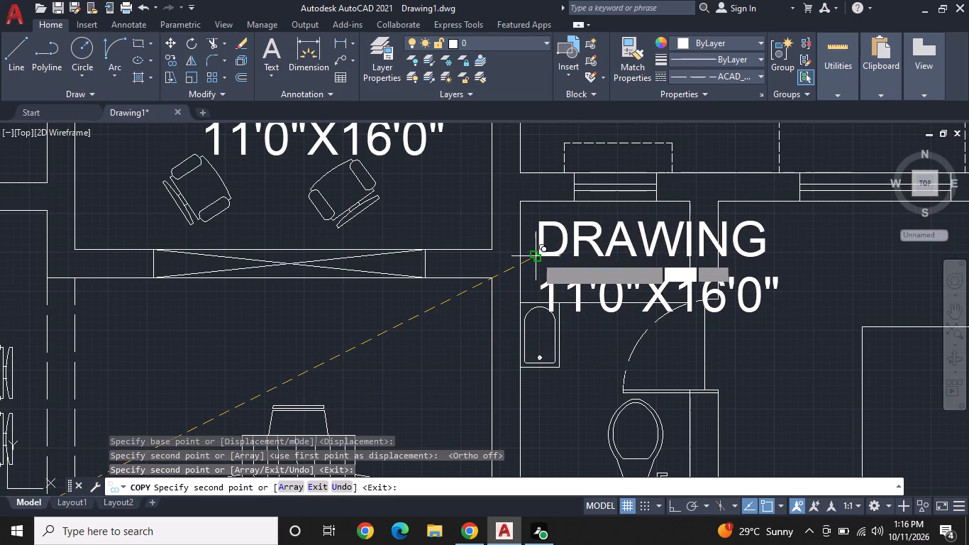
Place copies of the label south of the bed in the northeast bedroom and in the counter-lined room directly south of it.
scroll(594, 339, down, 2)
middle_drag(604, 347, 509, 281)
middle_drag(506, 280, 489, 271)
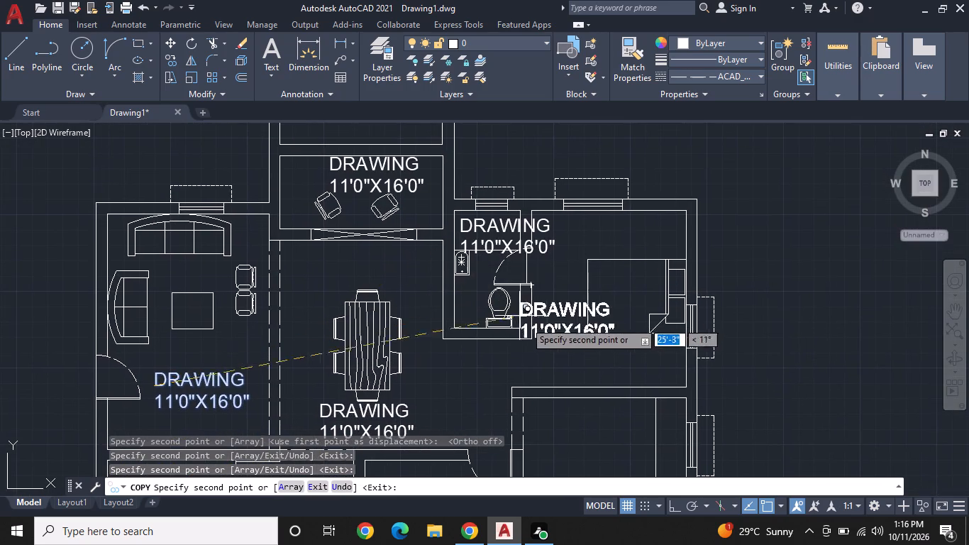
click(566, 356)
middle_drag(555, 365, 577, 277)
click(571, 343)
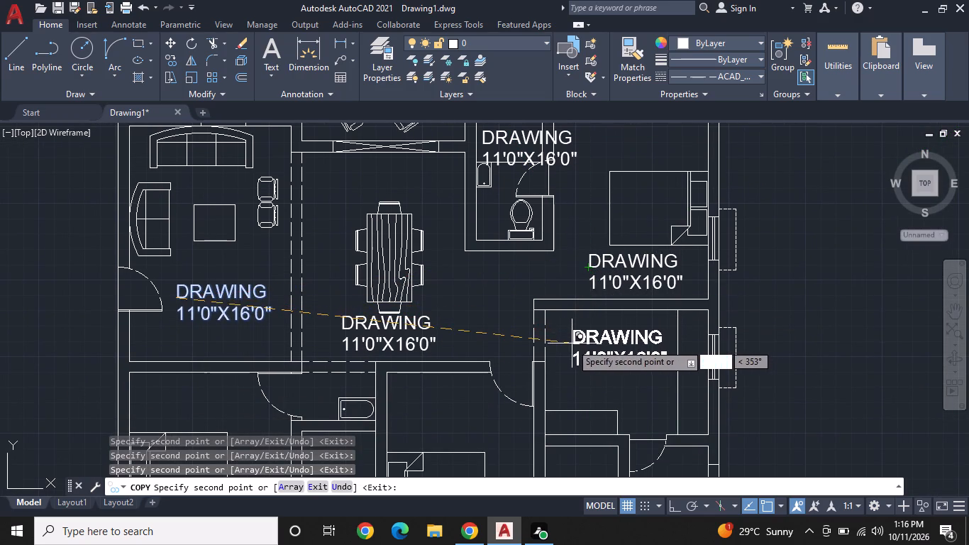
Place copies of the label in the small southeast corner room and in the upper part of the bathroom west of it.
middle_click(571, 343)
middle_drag(571, 336, 571, 252)
middle_drag(571, 241, 572, 233)
middle_drag(572, 225, 585, 188)
scroll(648, 383, up, 1)
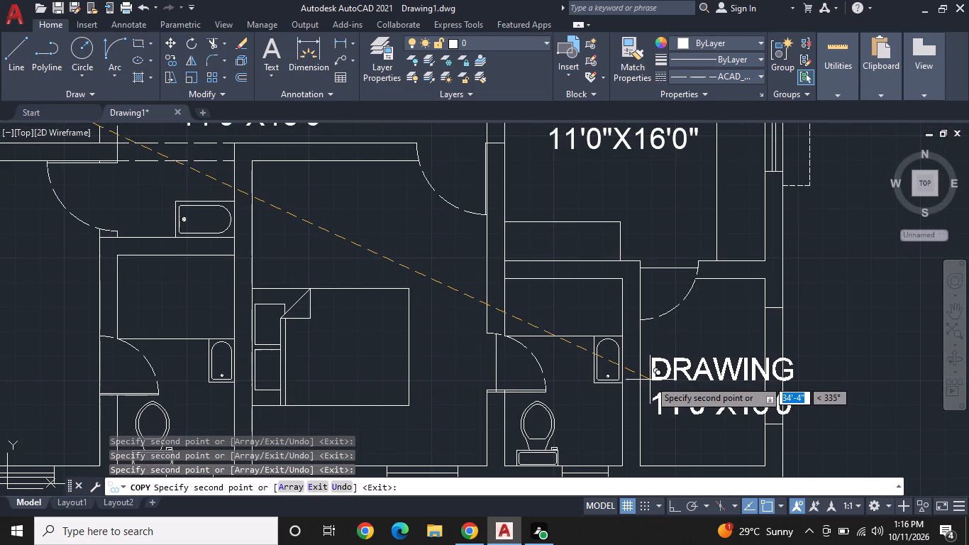
click(650, 380)
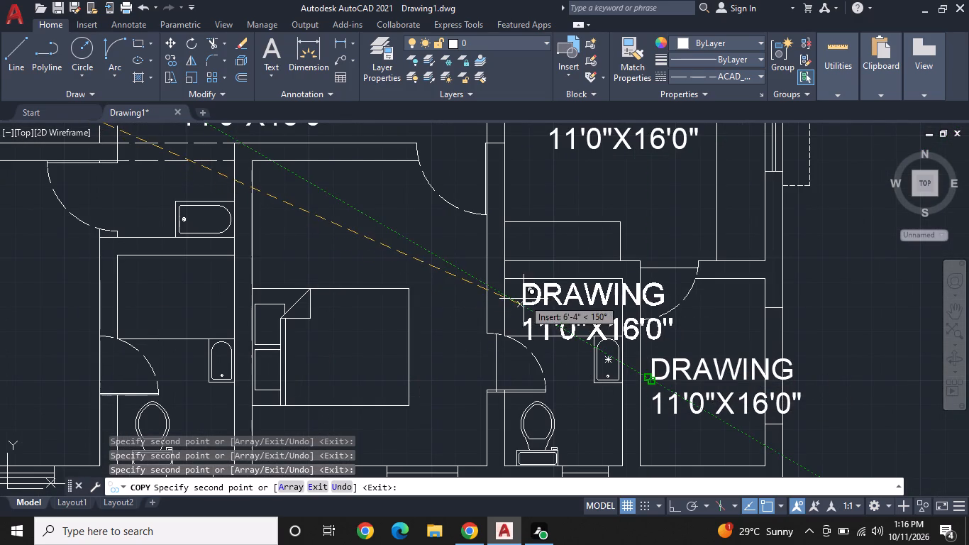
click(524, 299)
Place copies of the label north of the middle bedroom's bed, in the western bathroom, and south of the southwest bedroom's bed.
middle_drag(444, 292, 704, 343)
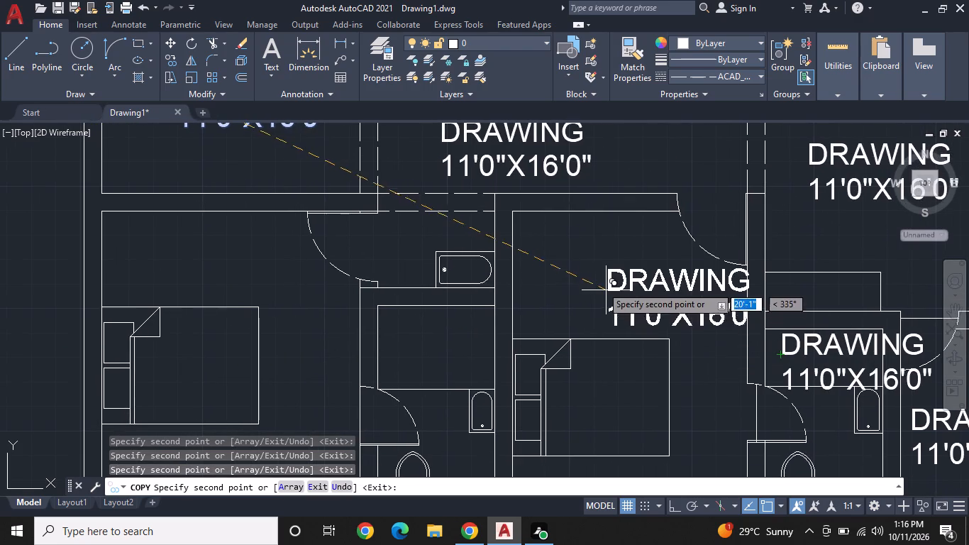
click(565, 276)
middle_drag(565, 310, 699, 255)
middle_click(700, 255)
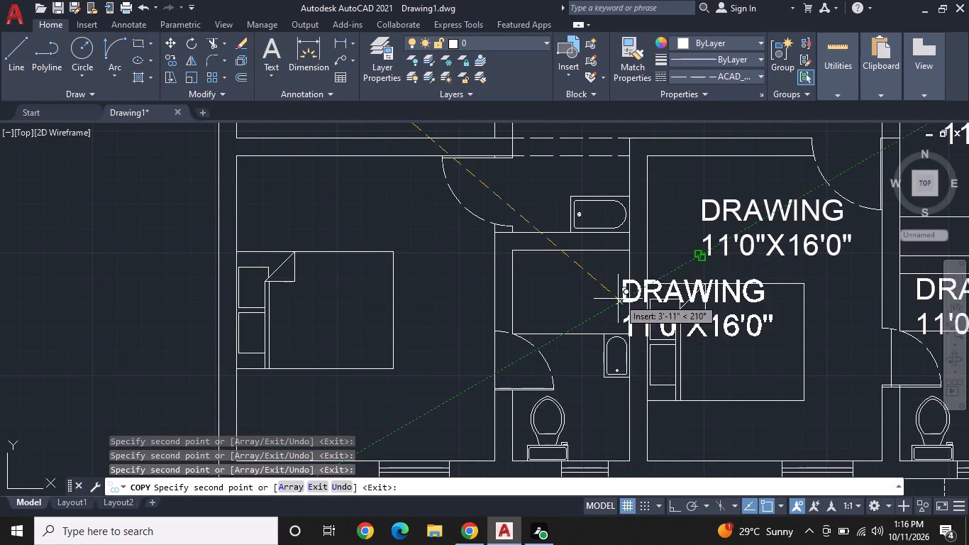
click(527, 293)
middle_drag(541, 302, 707, 303)
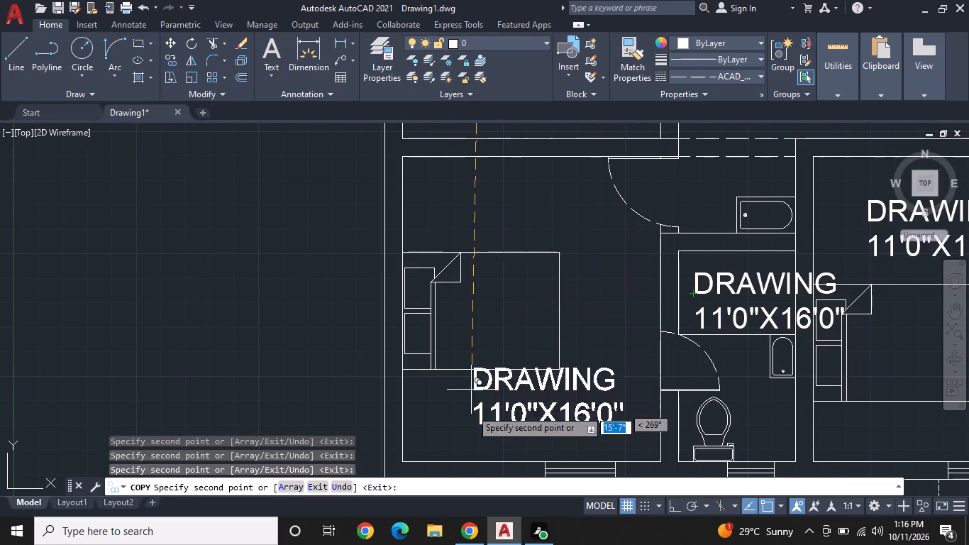
click(471, 409)
scroll(553, 382, down, 1)
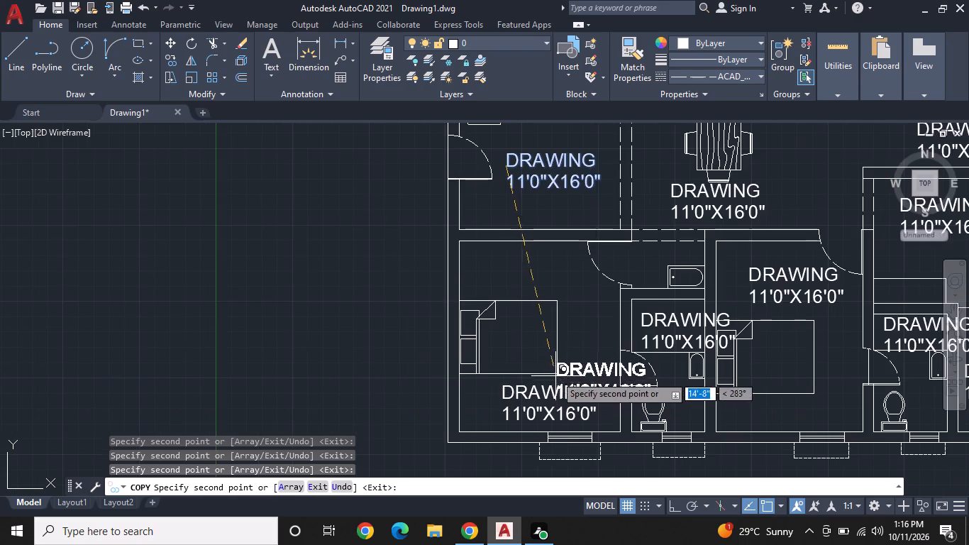
middle_click(565, 358)
middle_drag(565, 358, 376, 376)
middle_click(376, 376)
middle_click(376, 376)
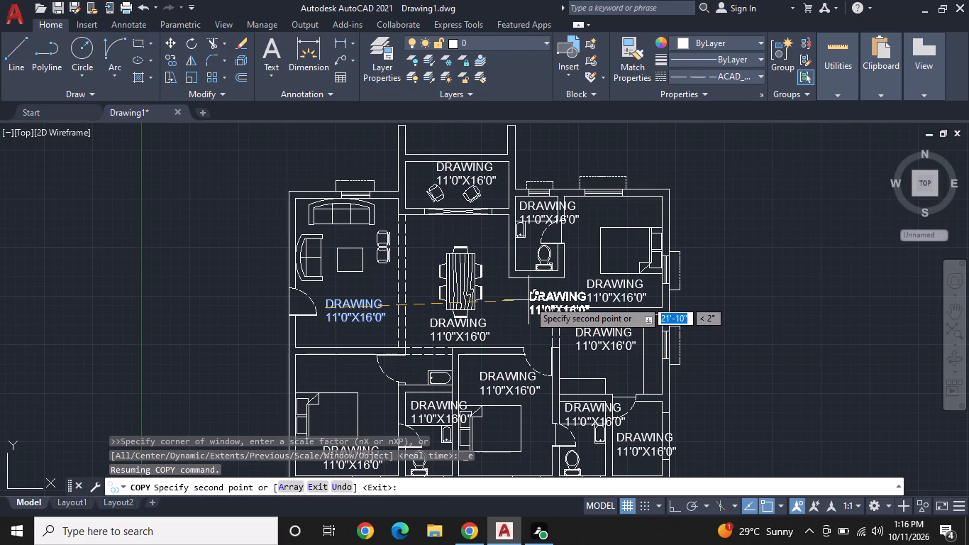
End the copying and change the label south of the dining table to DINING with the size 11'0"X13'6".
key(Escape)
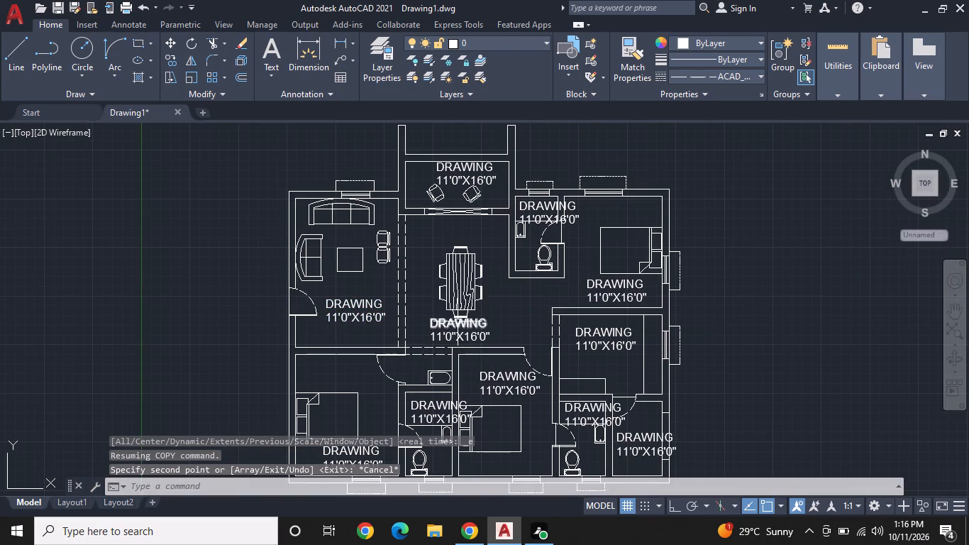
scroll(458, 324, up, 2)
double_click(459, 321)
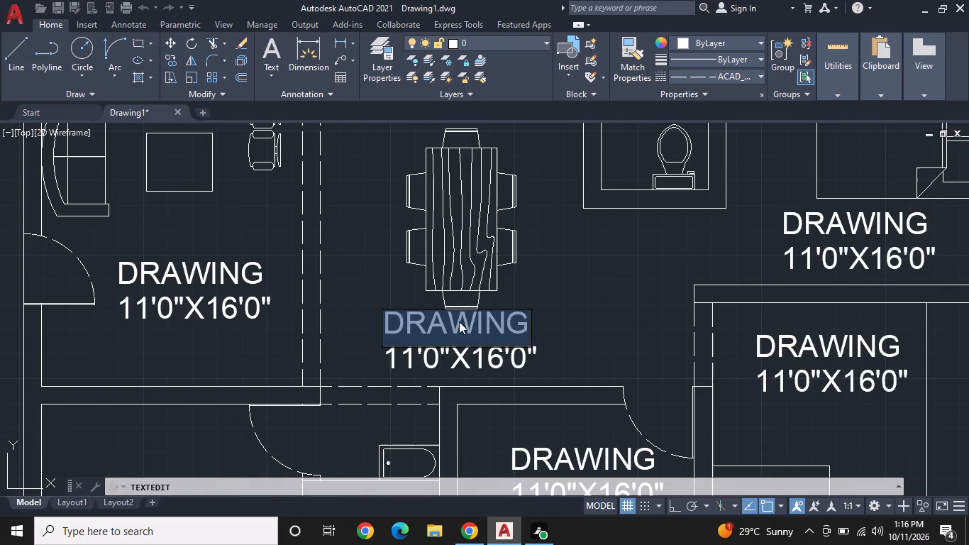
key(BackSpace)
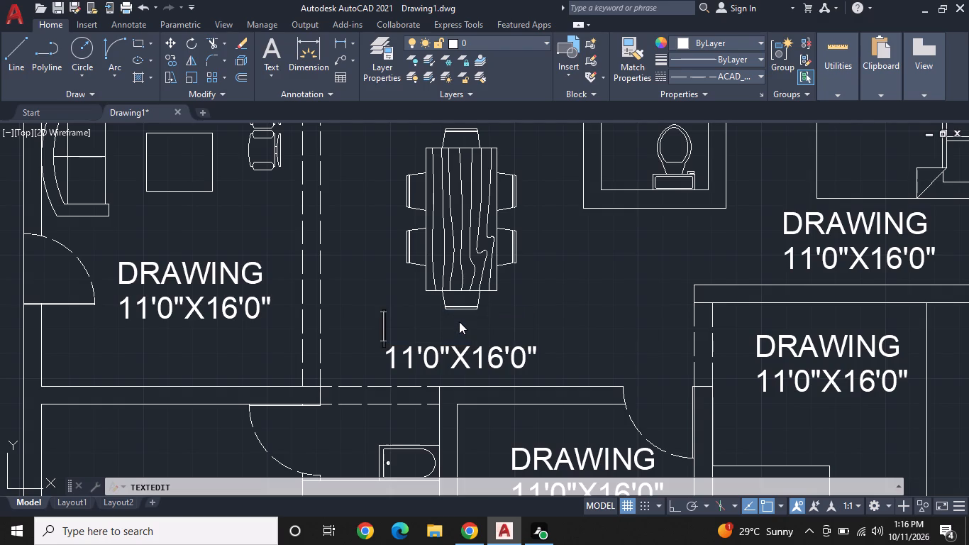
text(DINING)
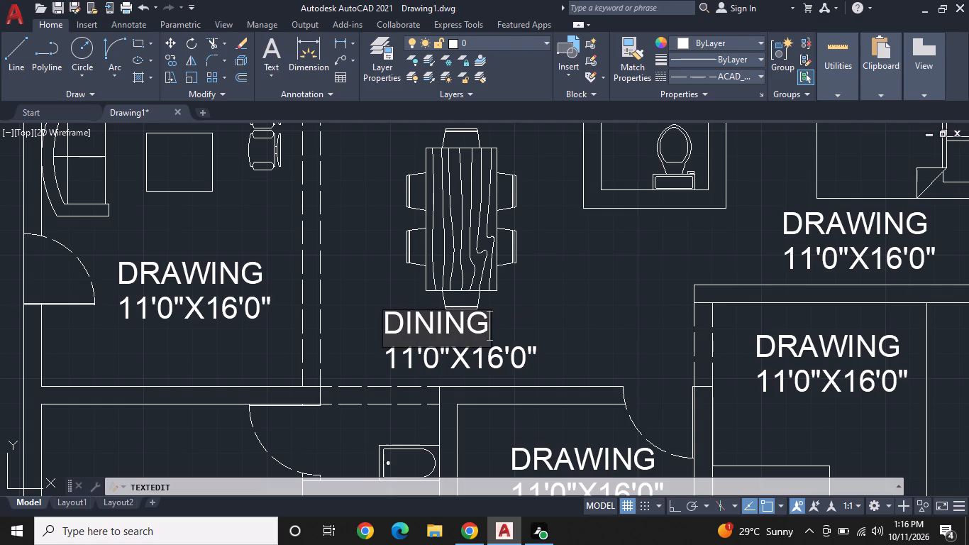
key(Return)
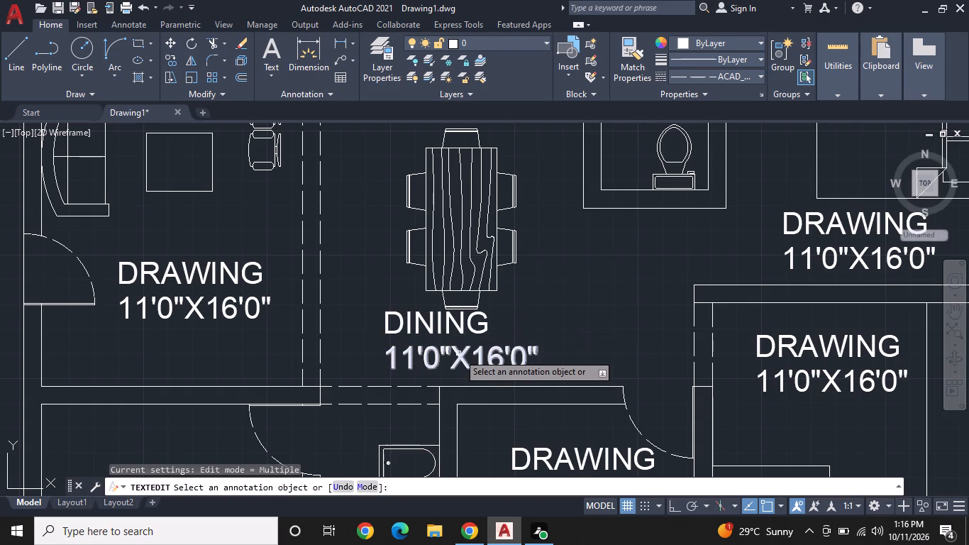
click(458, 353)
key(BackSpace)
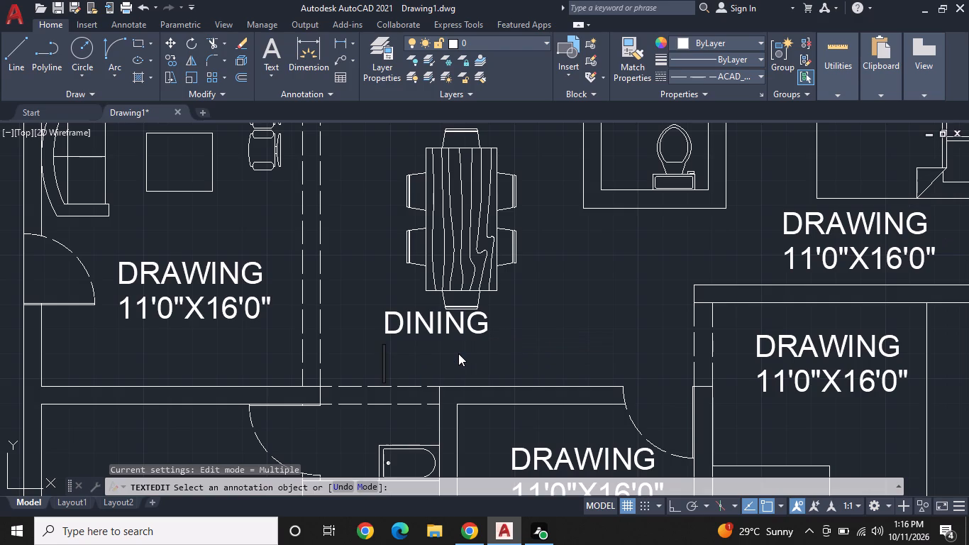
text(11')
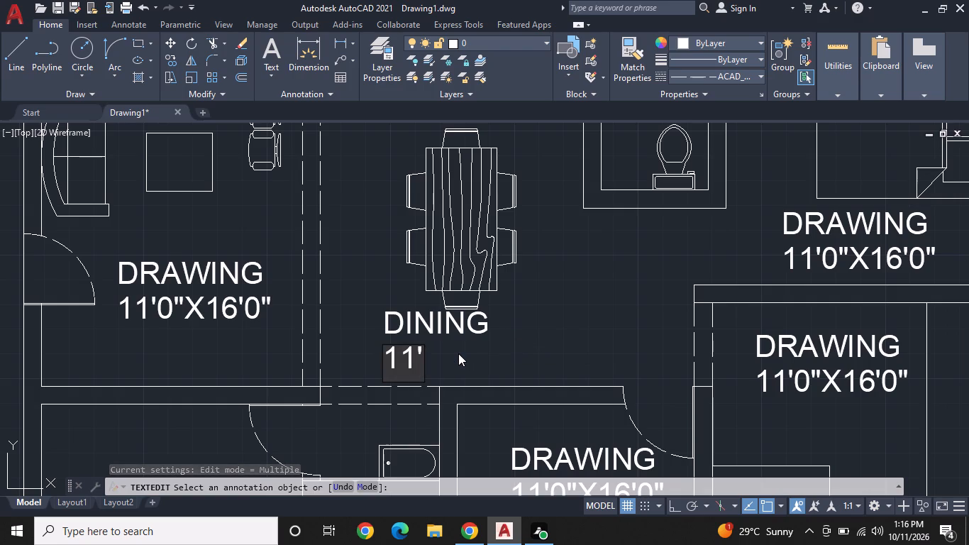
text(0"X)
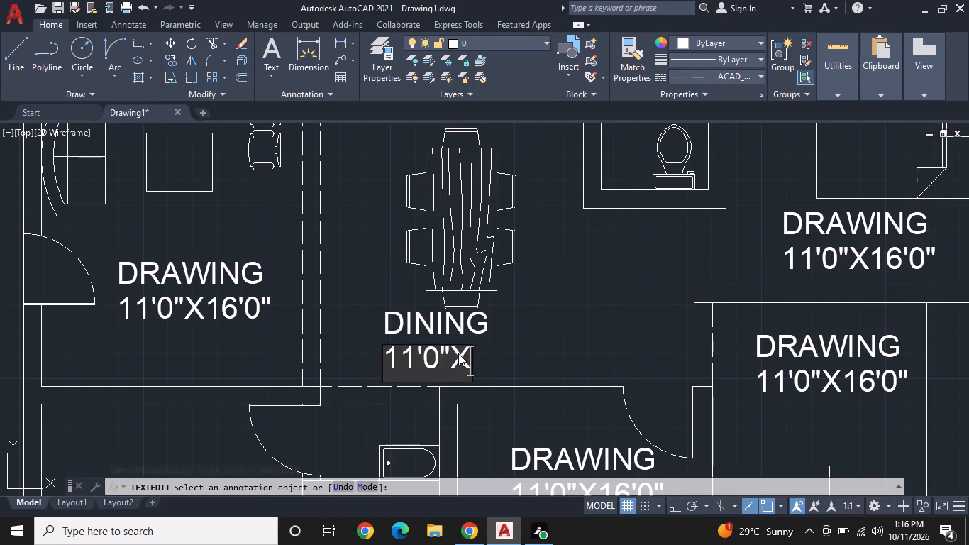
text(13'6")
key(Return)
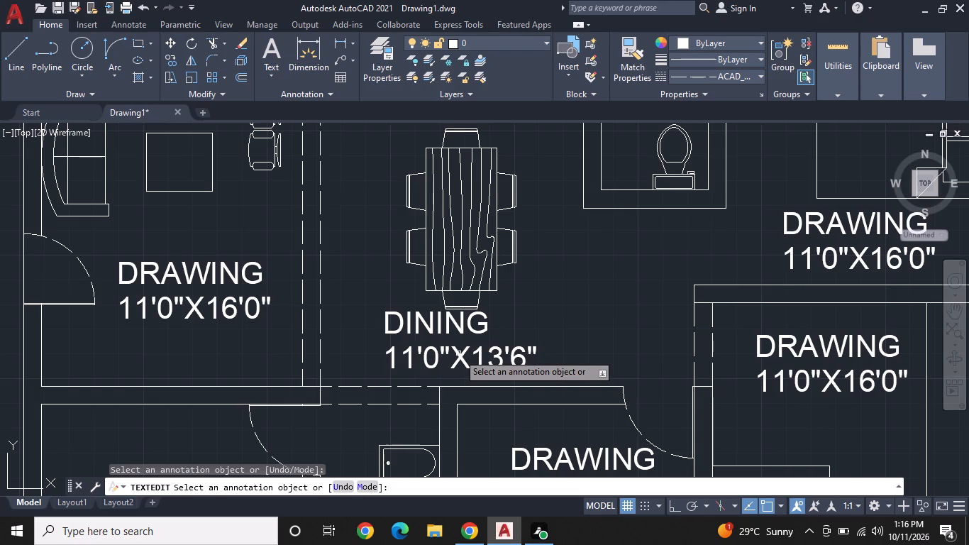
Change the two lines of the label in the two-armchair room north of the dining area to 5'0"WIDE and BALCONY.
middle_drag(489, 288, 509, 408)
middle_drag(514, 426, 516, 439)
middle_click(516, 442)
scroll(524, 332, down, 2)
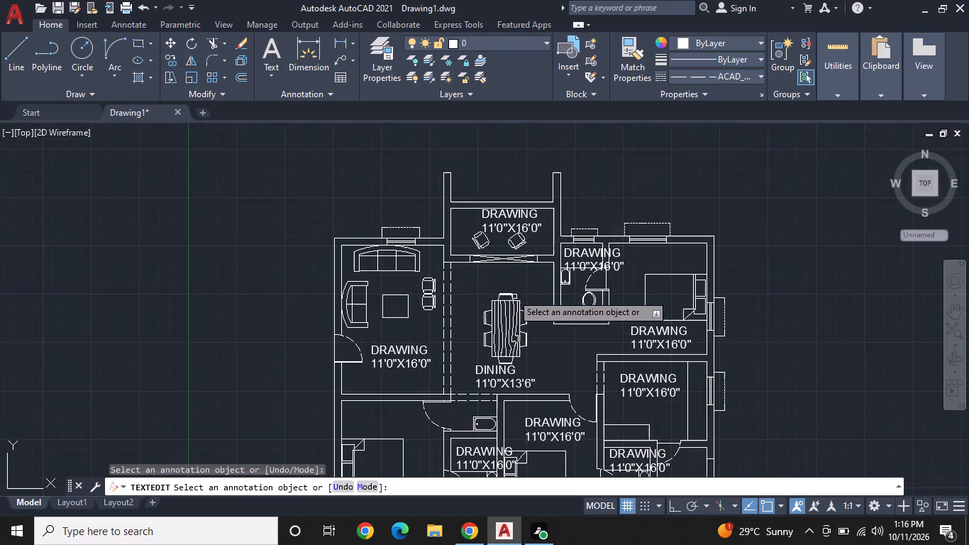
middle_drag(508, 285, 511, 358)
middle_click(511, 358)
scroll(519, 315, up, 3)
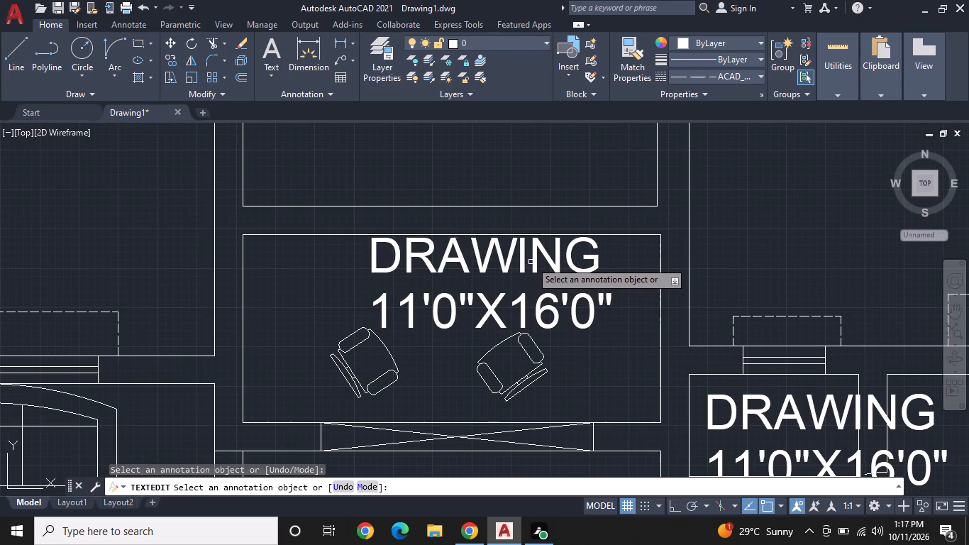
click(533, 259)
key(BackSpace)
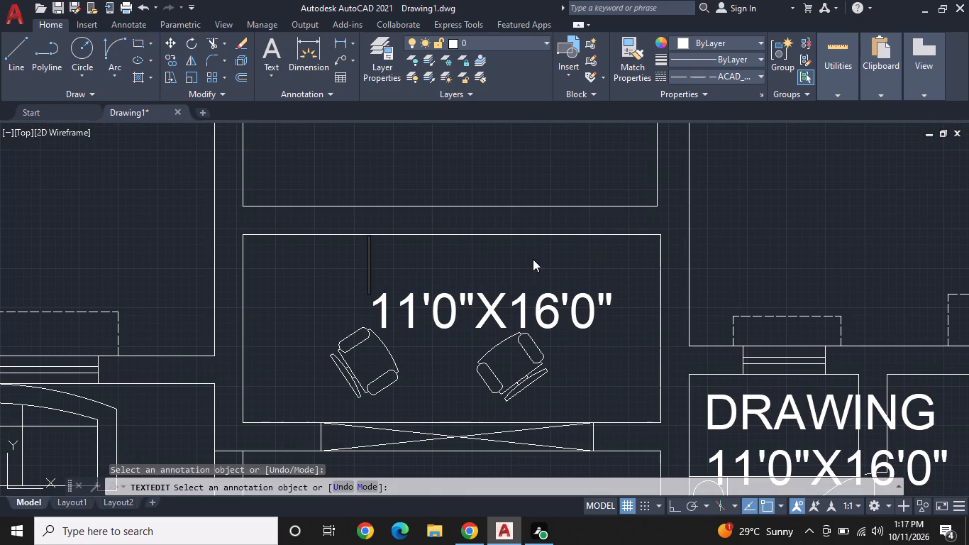
text(5'0)
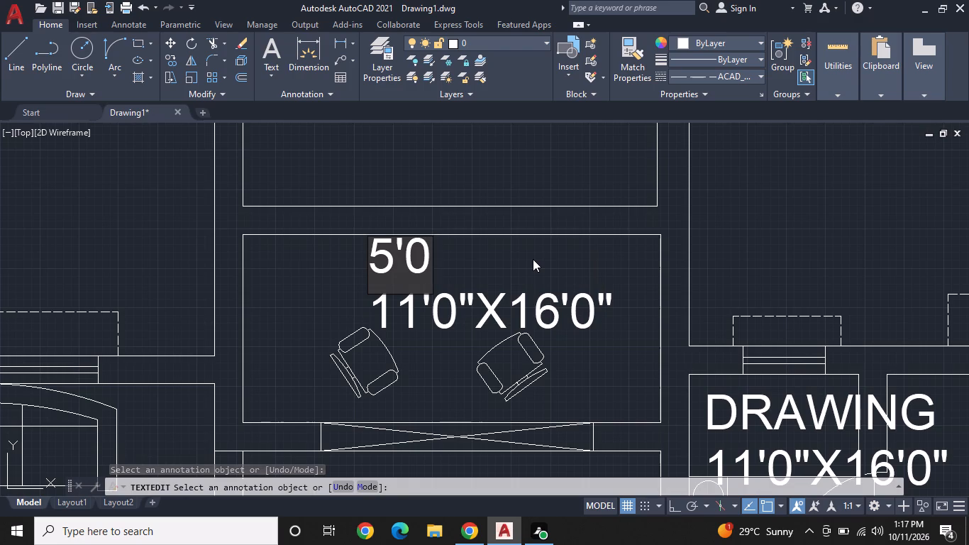
text("WIDE)
key(Return)
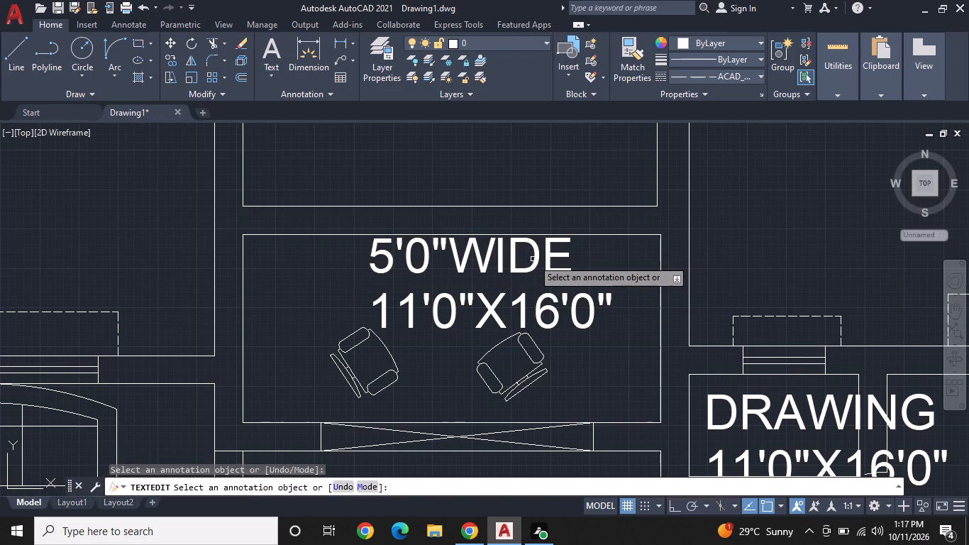
click(520, 314)
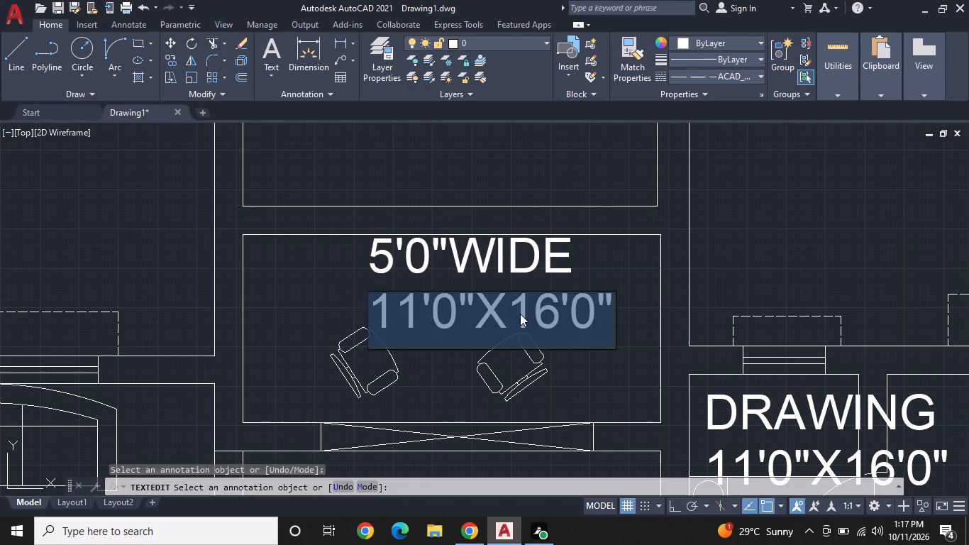
key(BackSpace)
text(BA)
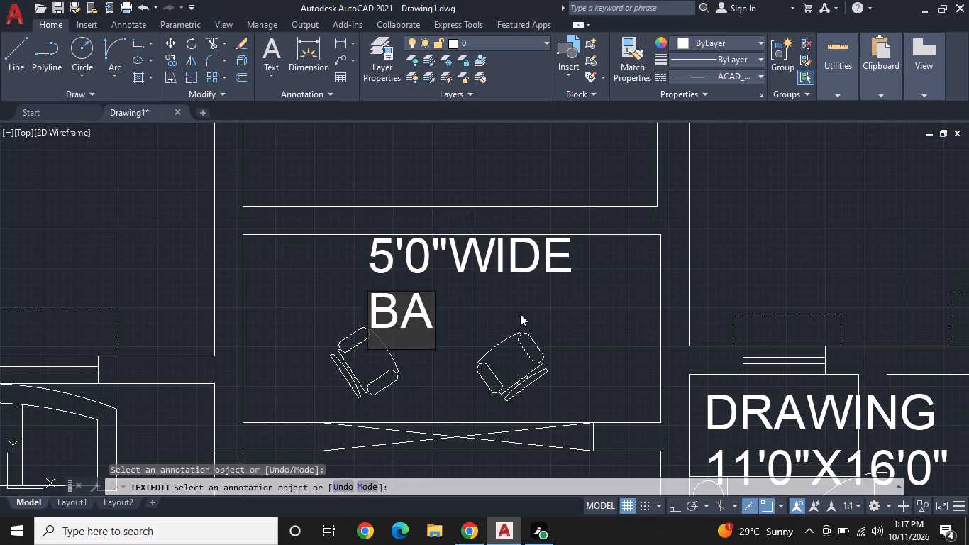
text(LCONY)
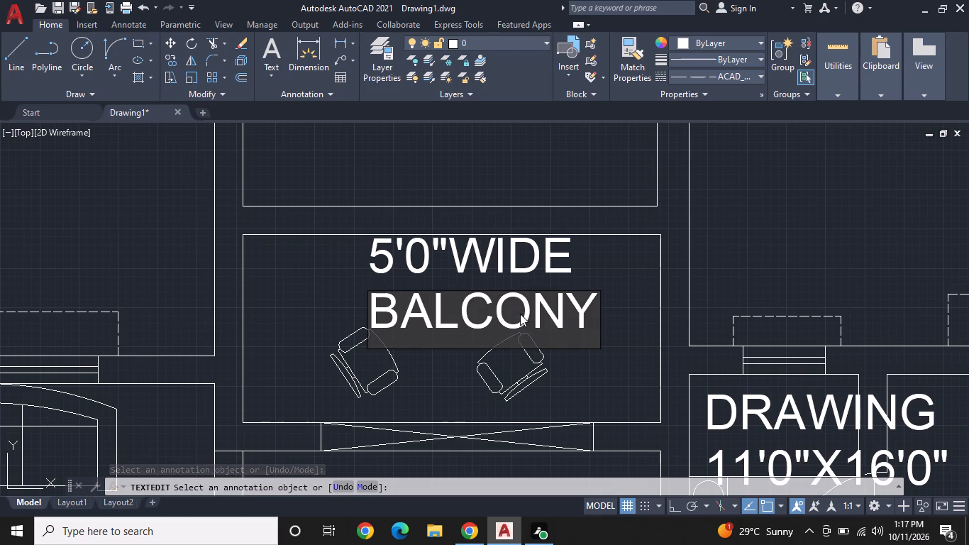
key(Return)
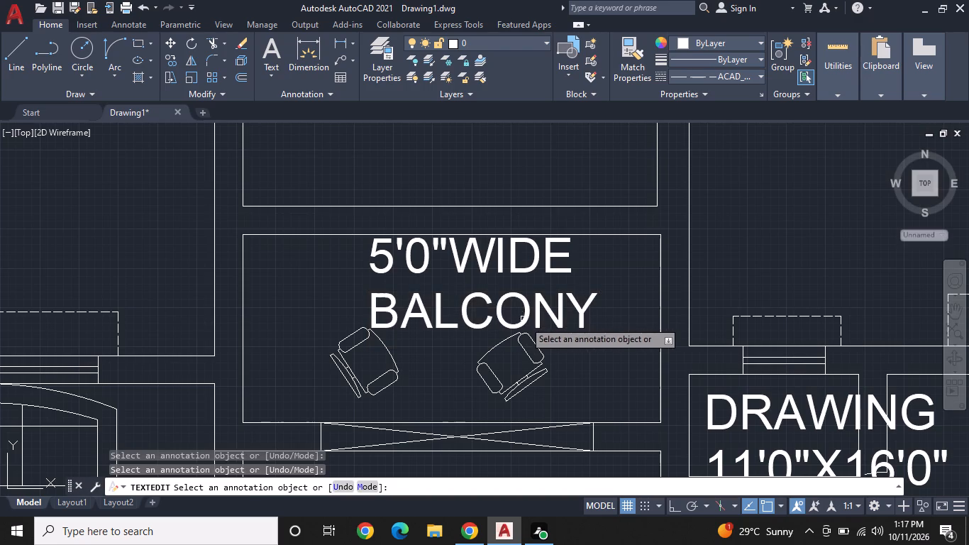
Change the label in the north bathroom to TOILET with the size 4'6"X8'0" and finish text editing.
middle_click(550, 334)
middle_drag(550, 334, 526, 316)
middle_drag(514, 307, 329, 255)
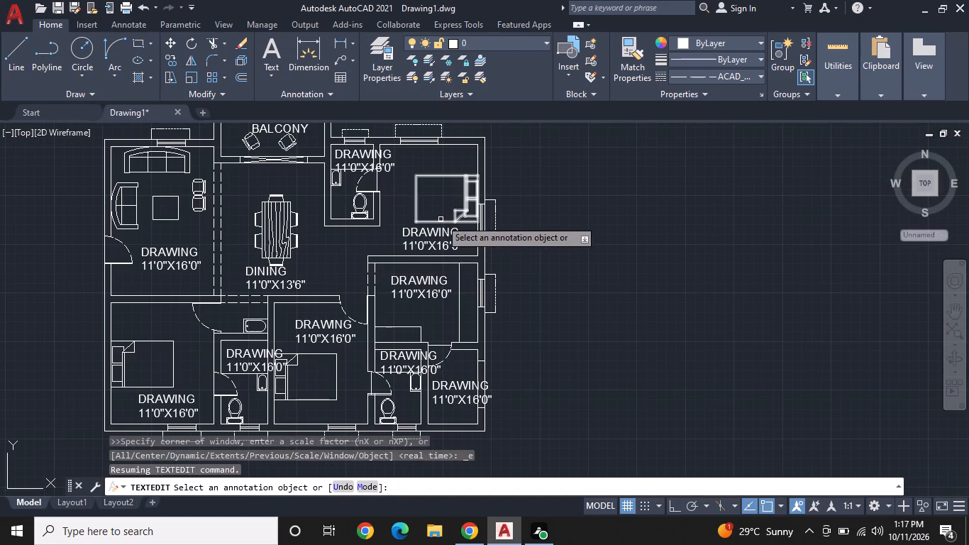
scroll(371, 185, up, 1)
middle_drag(364, 180, 432, 324)
scroll(418, 294, up, 2)
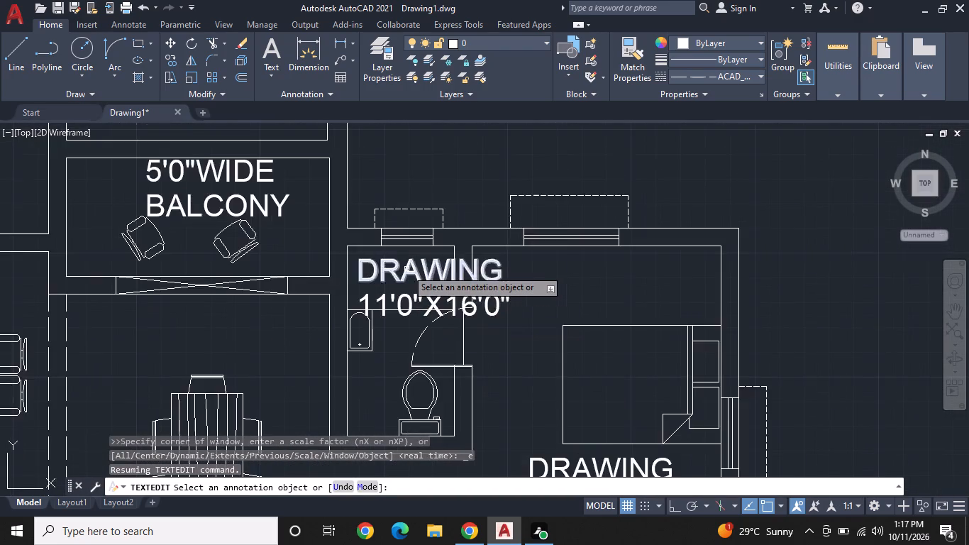
click(406, 269)
click(397, 276)
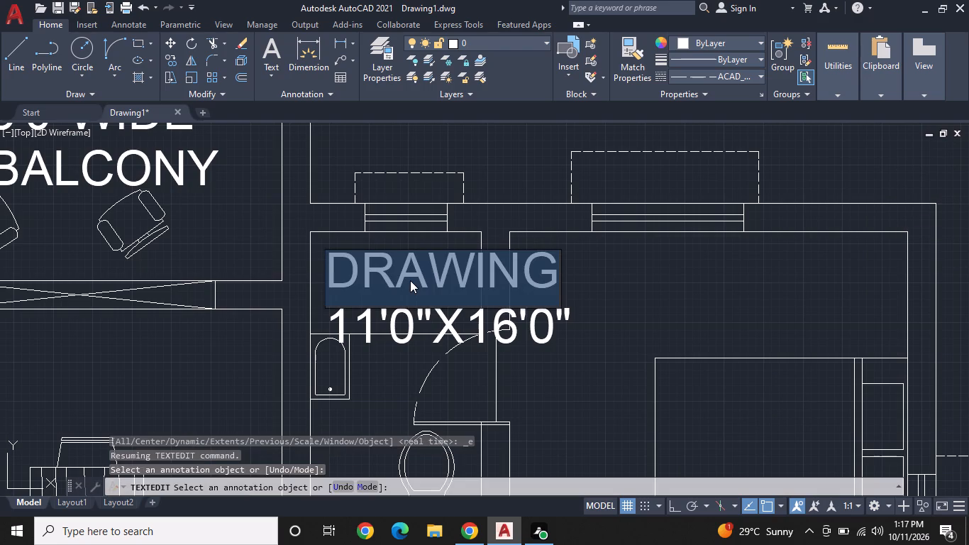
key(BackSpace)
text(TOILEY)
key(BackSpace)
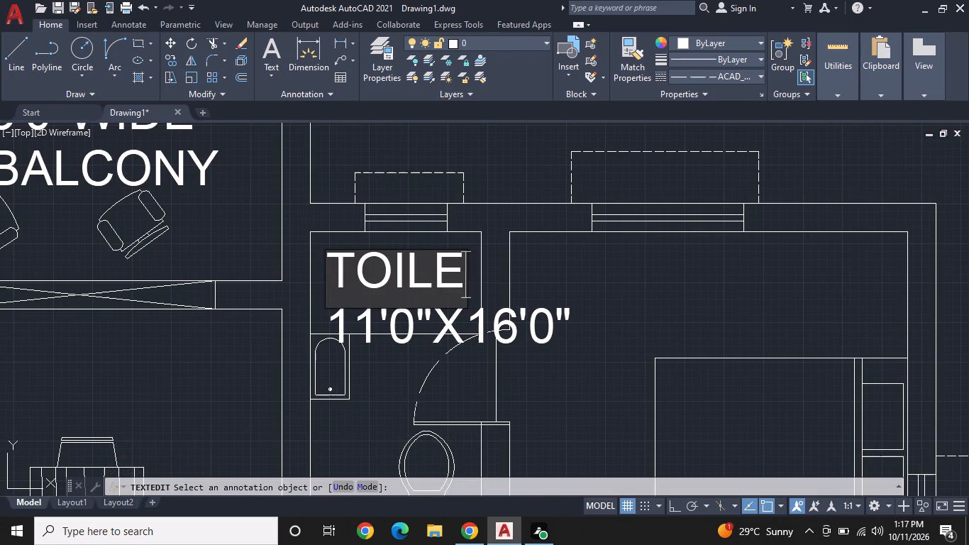
key(t)
key(Return)
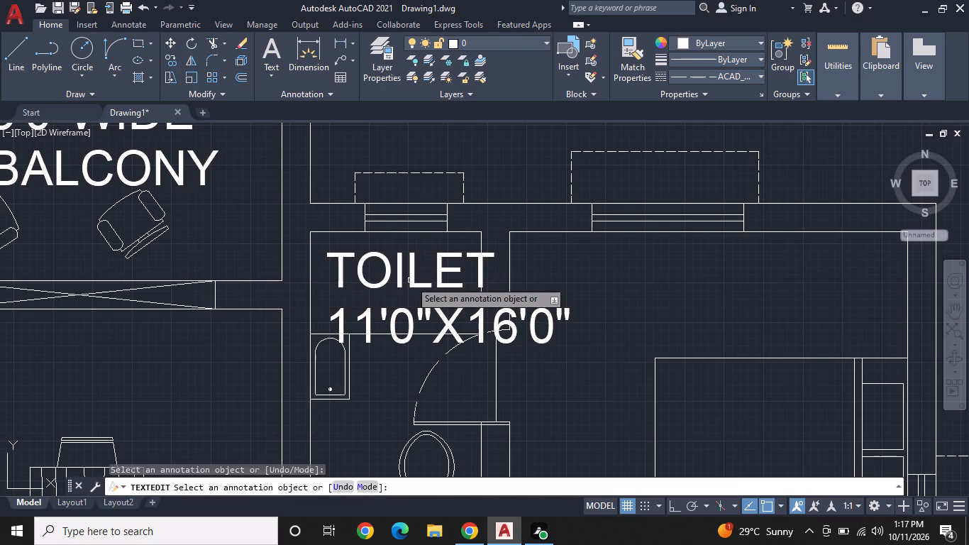
click(399, 314)
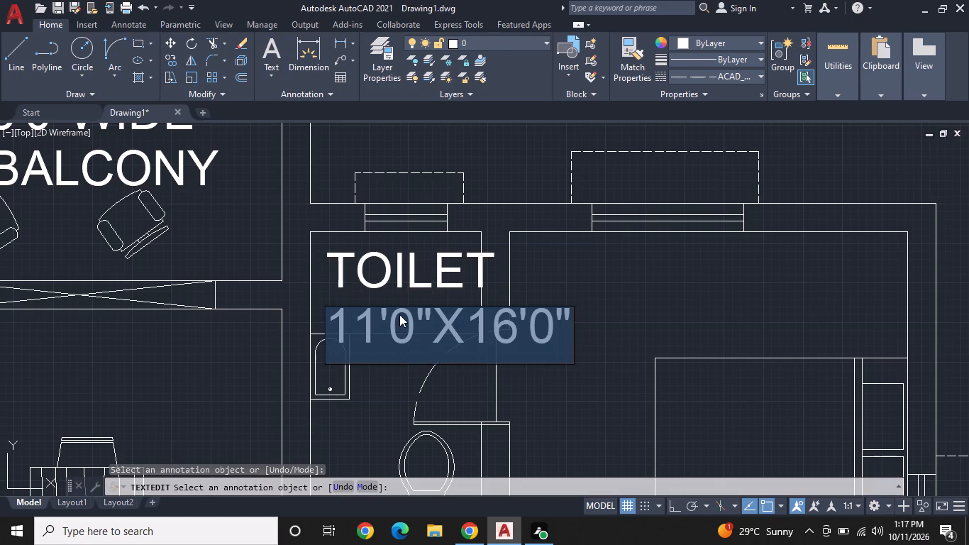
key(BackSpace)
text(4'6")
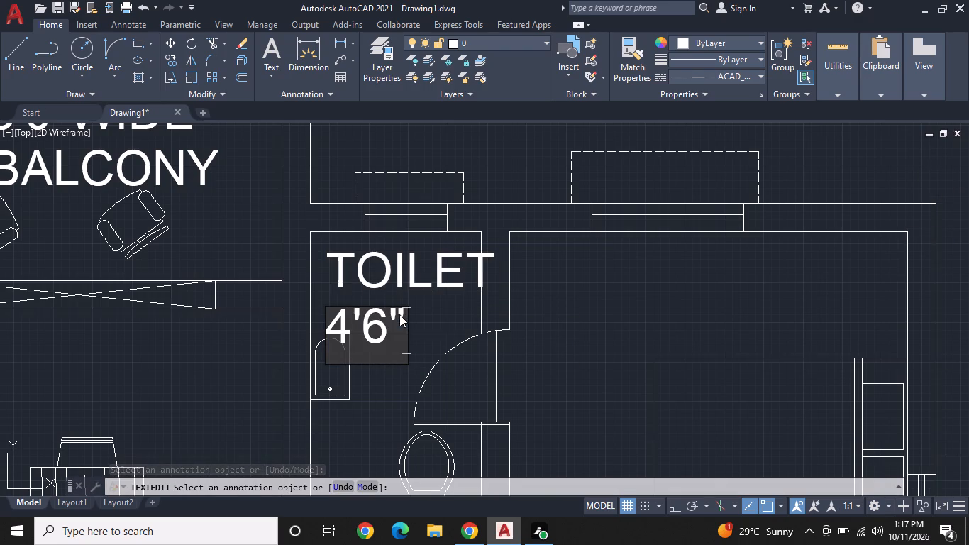
key(x)
text(8'0")
key(Return)
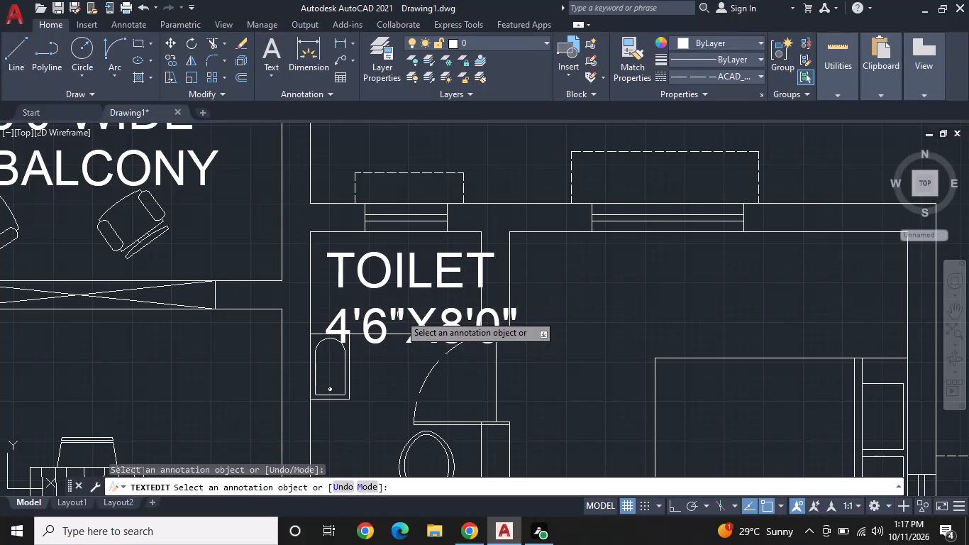
key(Return)
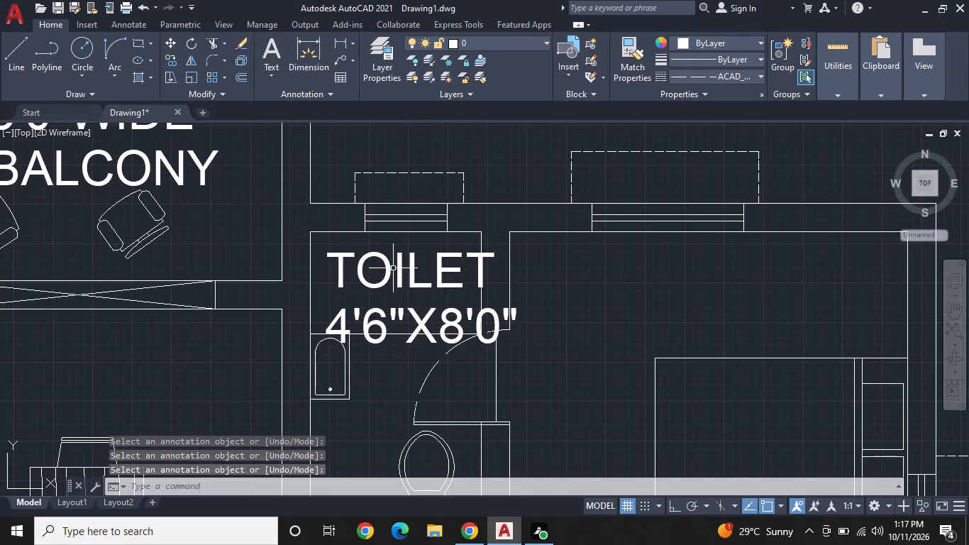
Scale down both lines of the TOILET label from the name's insertion point to fit between the bathroom walls above the basin.
click(393, 268)
click(367, 277)
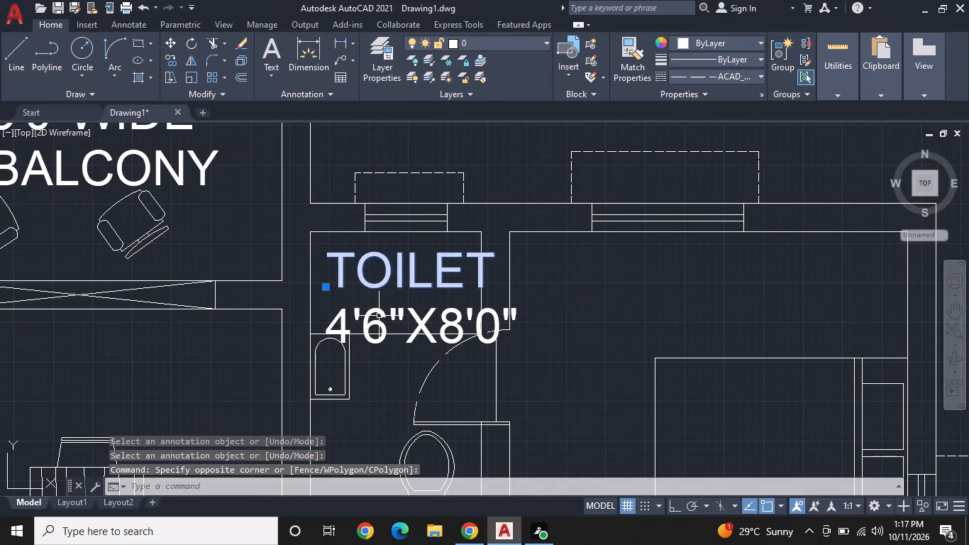
click(379, 316)
right_click(380, 314)
click(437, 329)
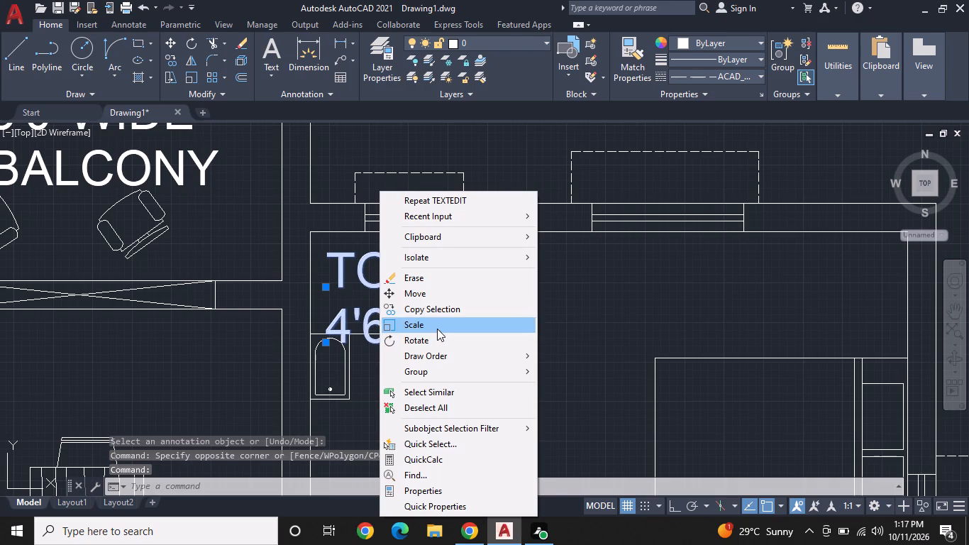
click(332, 284)
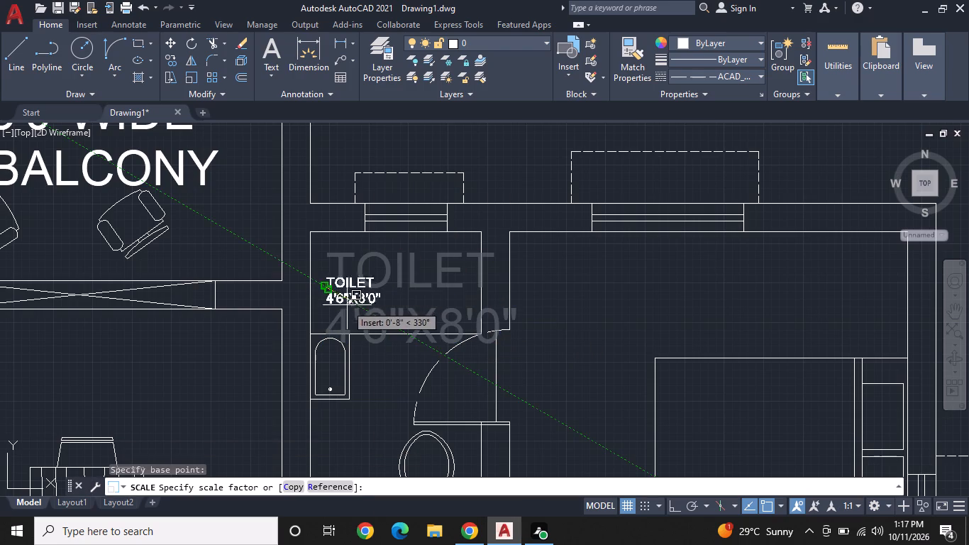
click(374, 331)
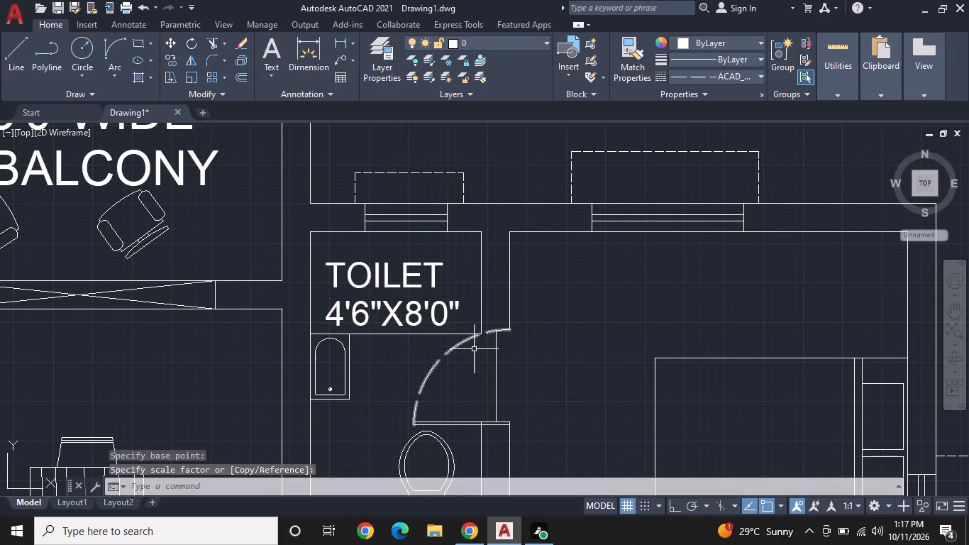
Change the label south of the bed in the northeast room to BED ROOM with the size 10'6"X12'0".
middle_drag(475, 349, 442, 244)
middle_click(442, 233)
middle_drag(491, 336, 330, 221)
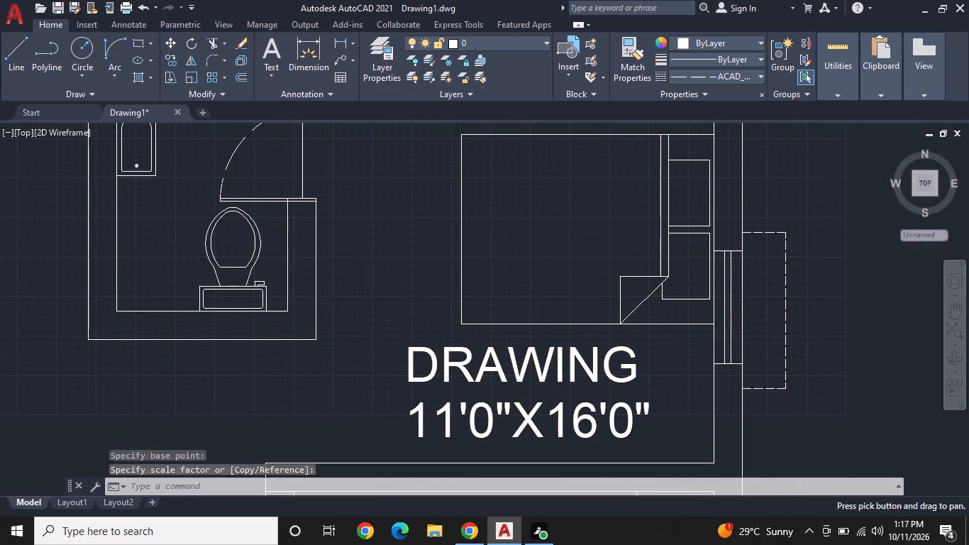
scroll(362, 282, down, 1)
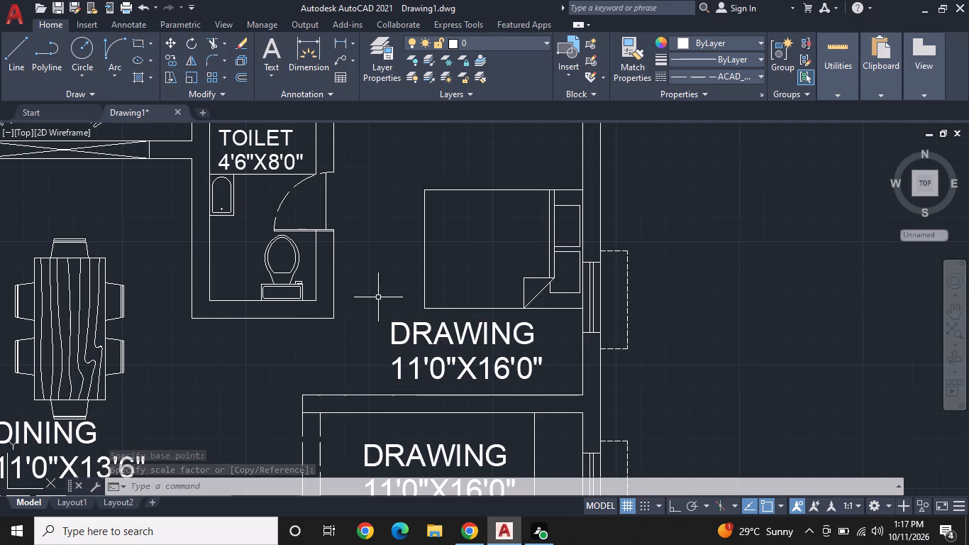
click(450, 336)
double_click(450, 336)
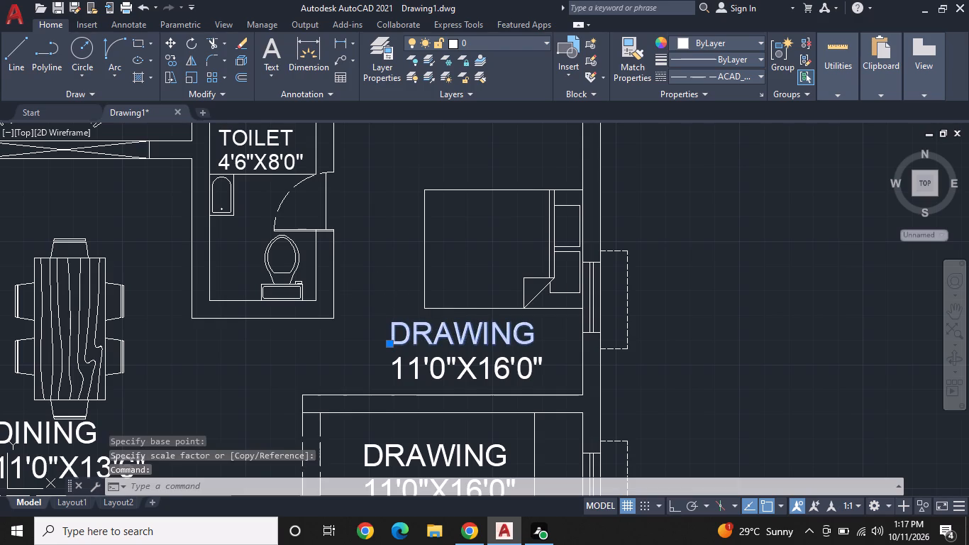
key(BackSpace)
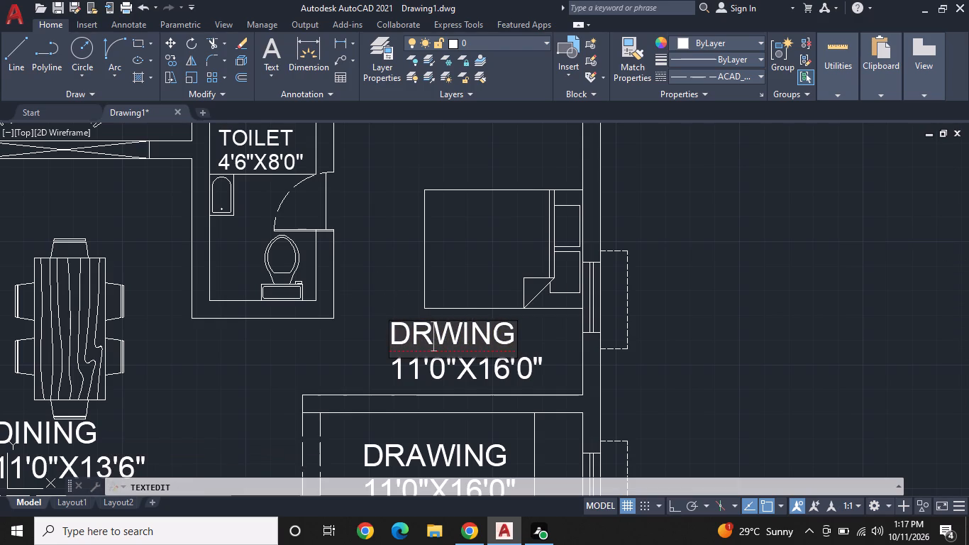
click(513, 348)
key(BackSpace)
key(BackSpace)
key(BackSpace)
key(BackSpace)
key(BackSpace)
key(BackSpace)
key(BackSpace)
key(BackSpace)
key(BackSpace)
key(BackSpace)
key(BackSpace)
key(BackSpace)
key(BackSpace)
key(BackSpace)
key(BackSpace)
key(BackSpace)
key(BackSpace)
key(BackSpace)
key(BackSpace)
key(BackSpace)
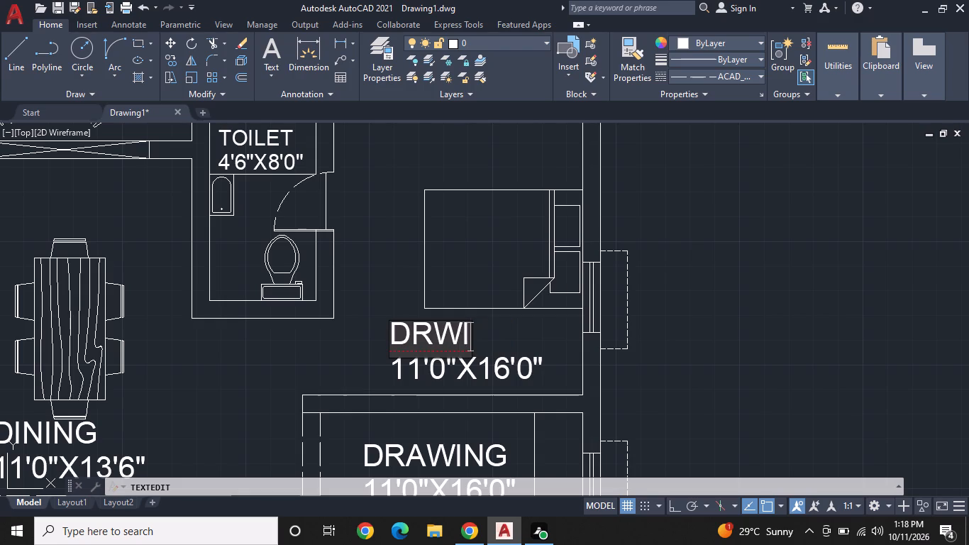
text(BED ROOM)
key(Return)
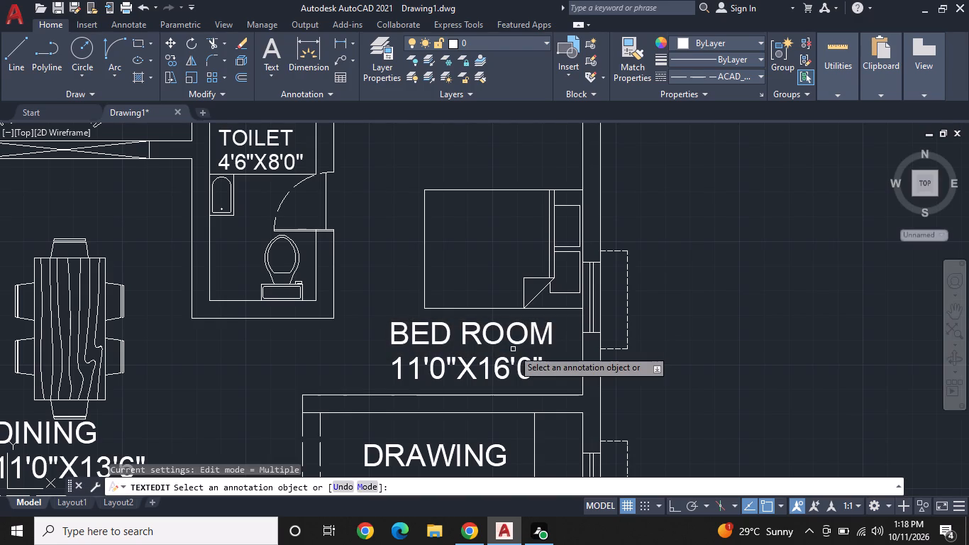
click(497, 370)
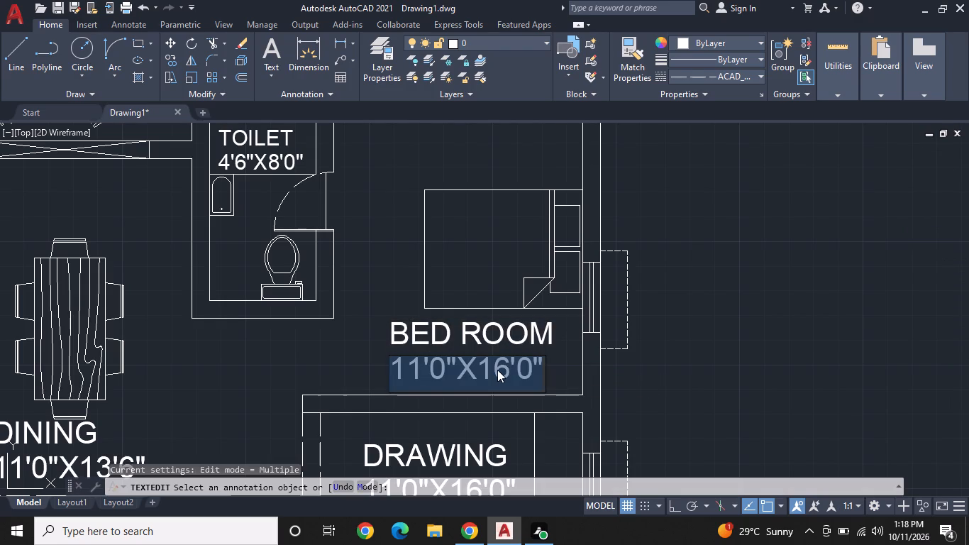
key(BackSpace)
key(2)
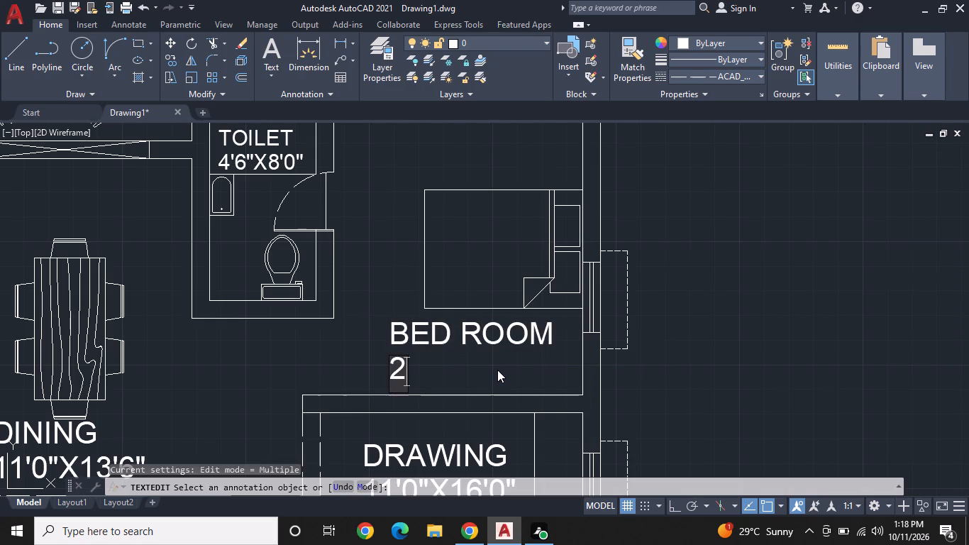
key(BackSpace)
text(10')
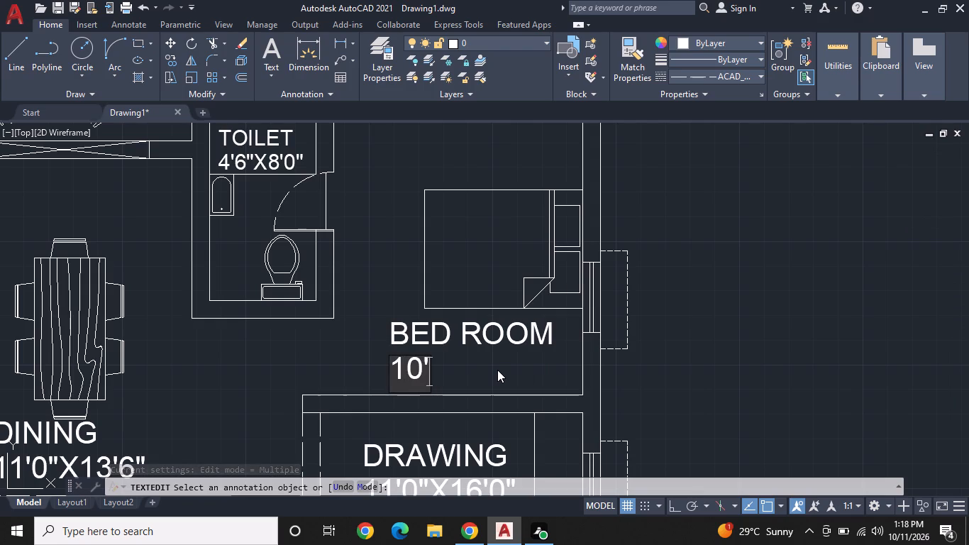
text(6"X)
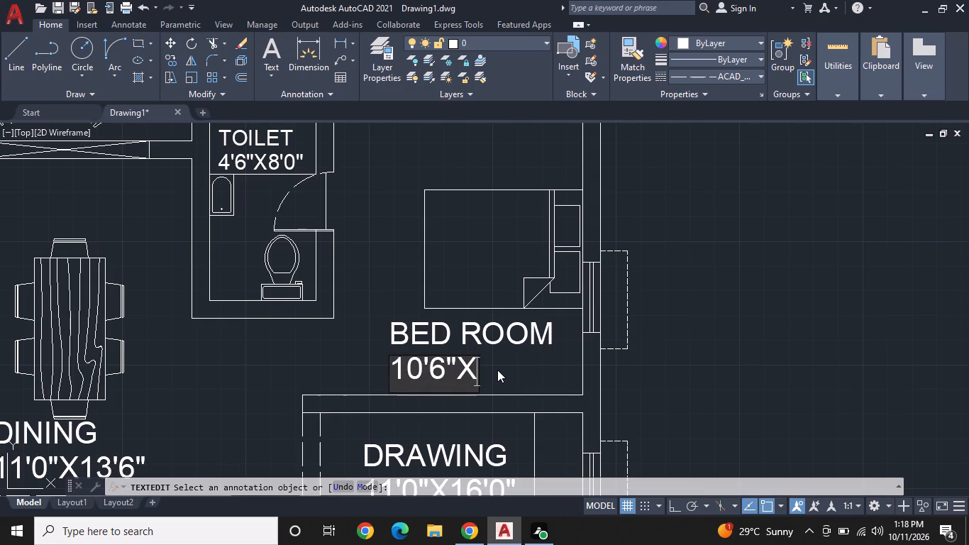
text(12'0")
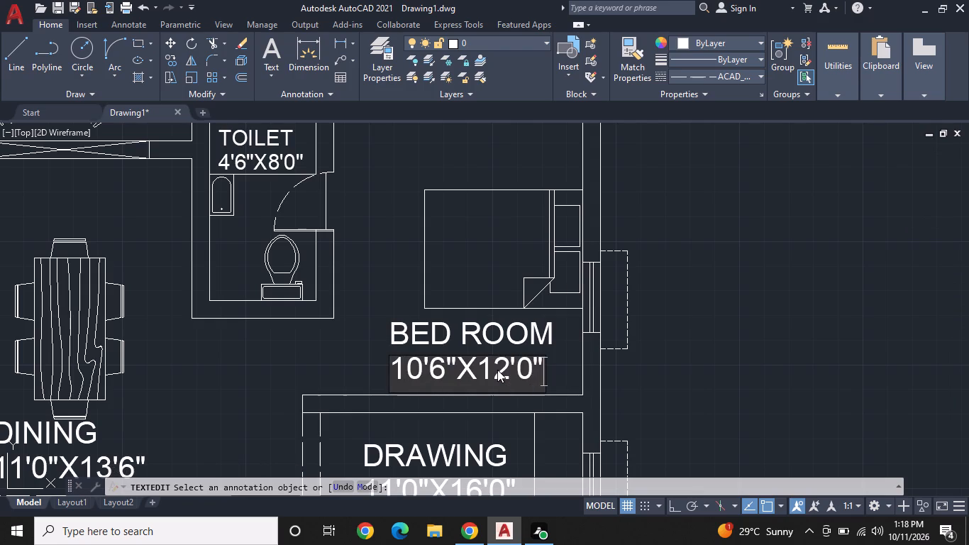
key(Return)
Change the label in the room directly south of that bedroom to KITCHEN with the size 11'0"X8'6".
scroll(497, 370, down, 1)
middle_drag(497, 370, 489, 262)
middle_click(490, 258)
click(472, 318)
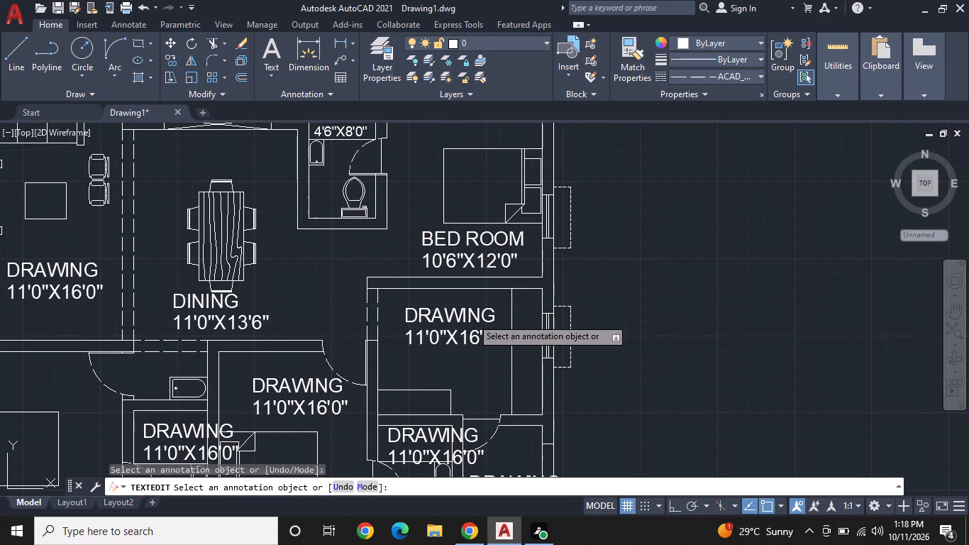
key(BackSpace)
text(KITCHEN)
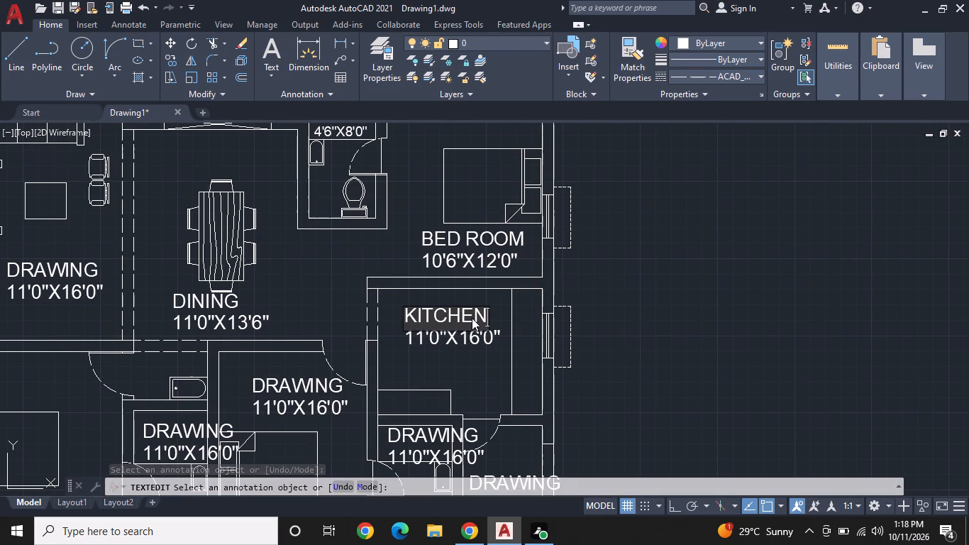
key(Return)
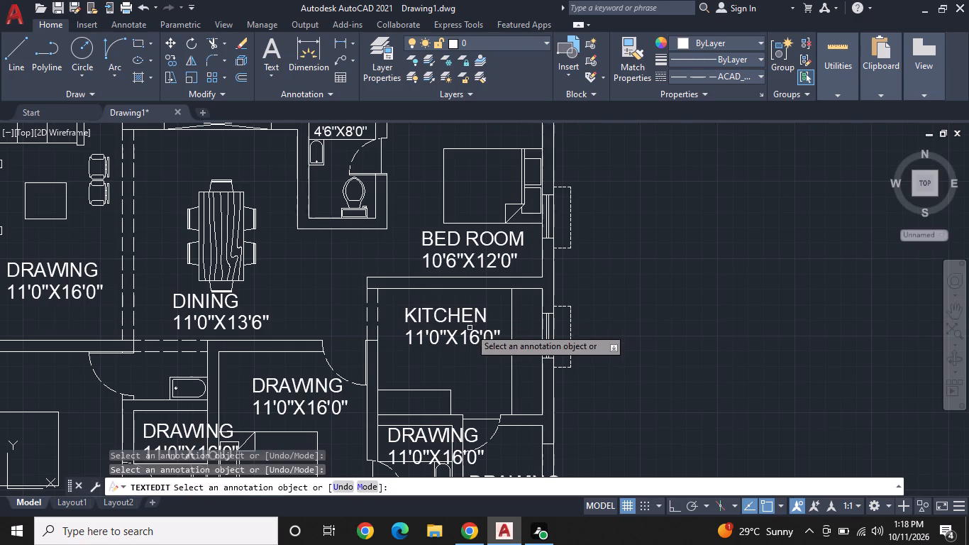
click(467, 338)
key(BackSpace)
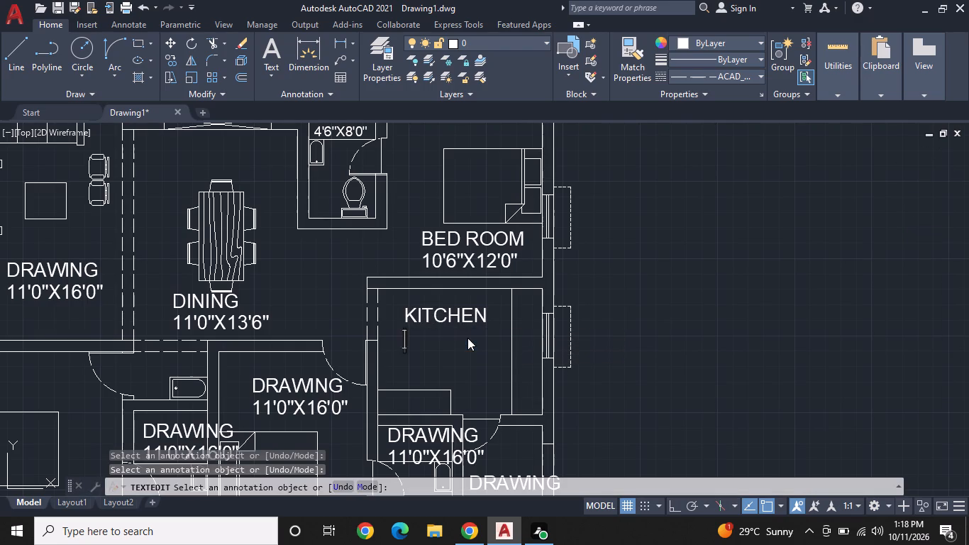
text(11'0")
key(x)
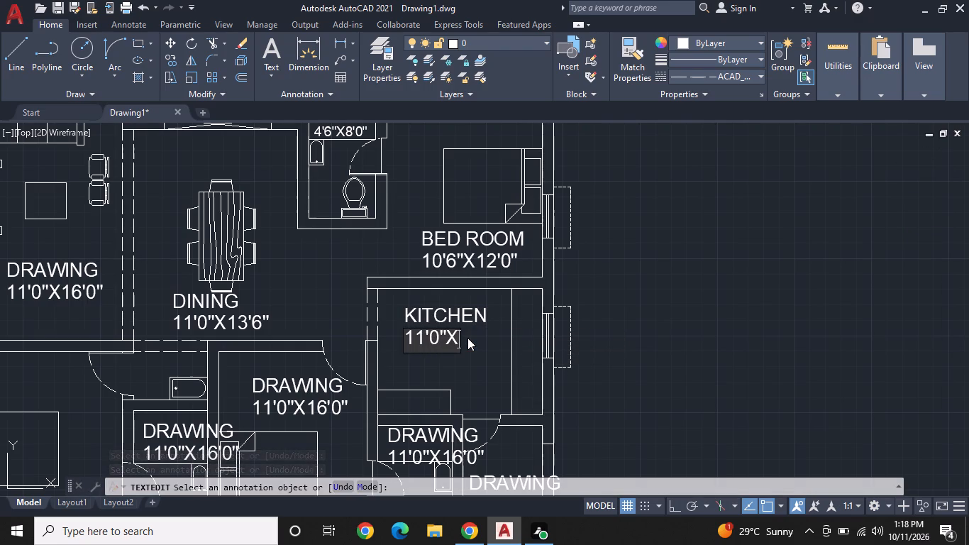
text(8'6")
key(Return)
Change the two lines of the label in the southeast corner room to 5'4"WIDE and UTILITY, and finish text editing.
scroll(461, 358, down, 1)
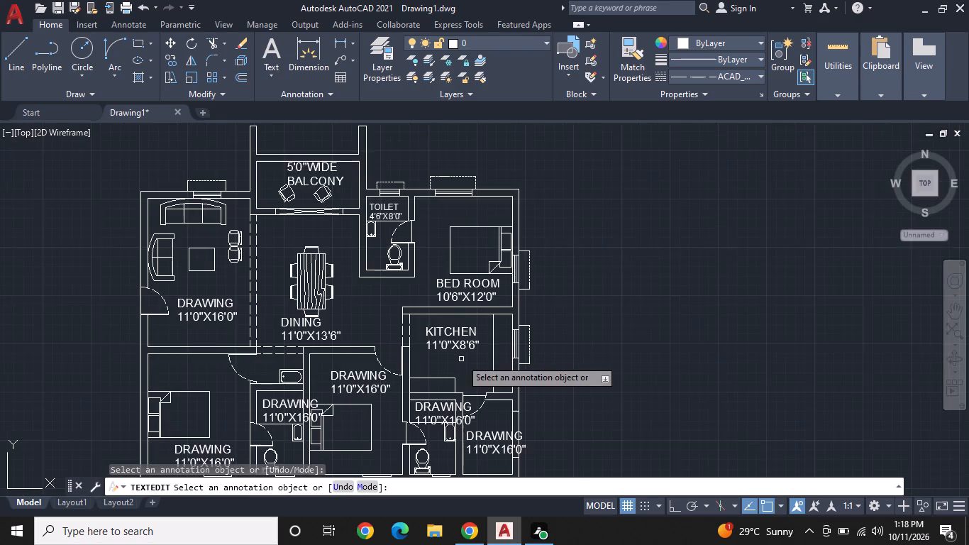
middle_drag(461, 359, 455, 230)
scroll(463, 307, up, 1)
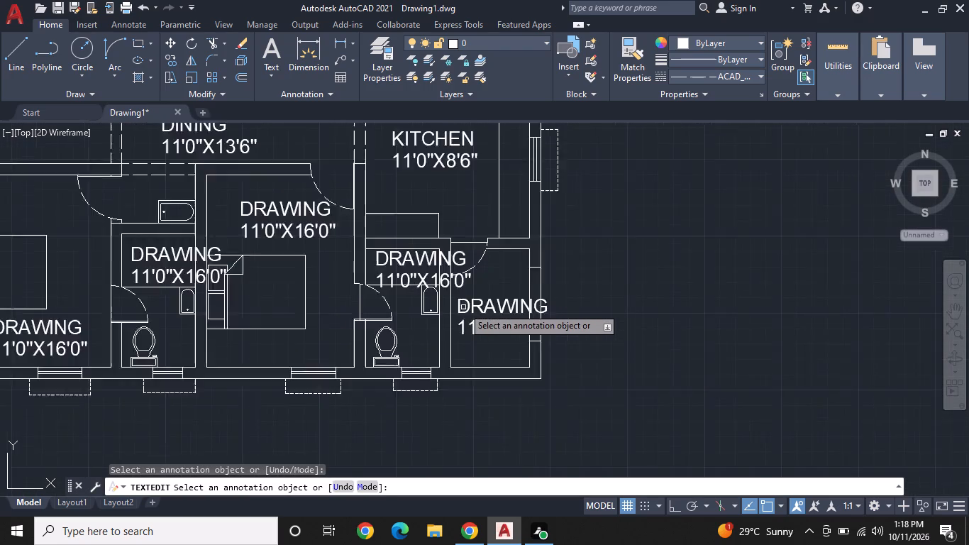
scroll(463, 307, up, 1)
click(473, 310)
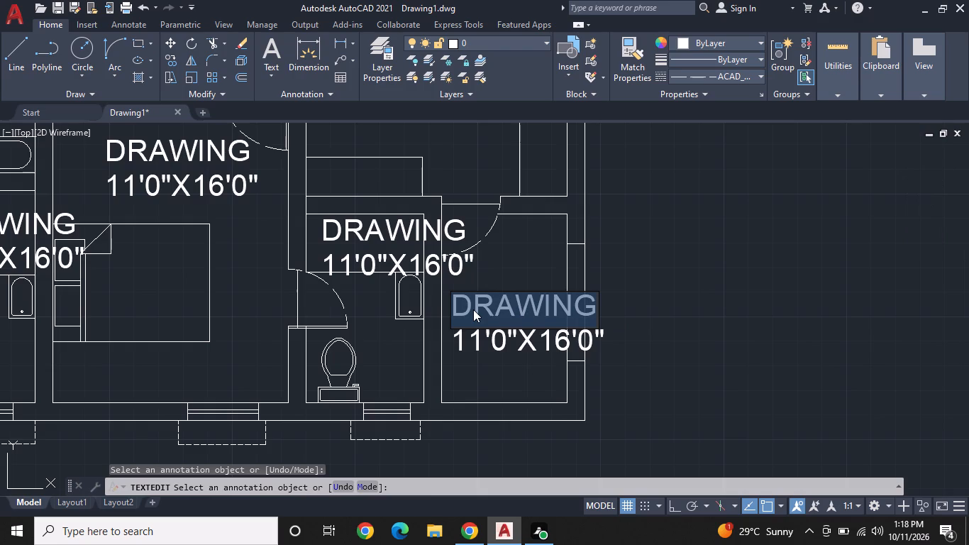
key(BackSpace)
key(5)
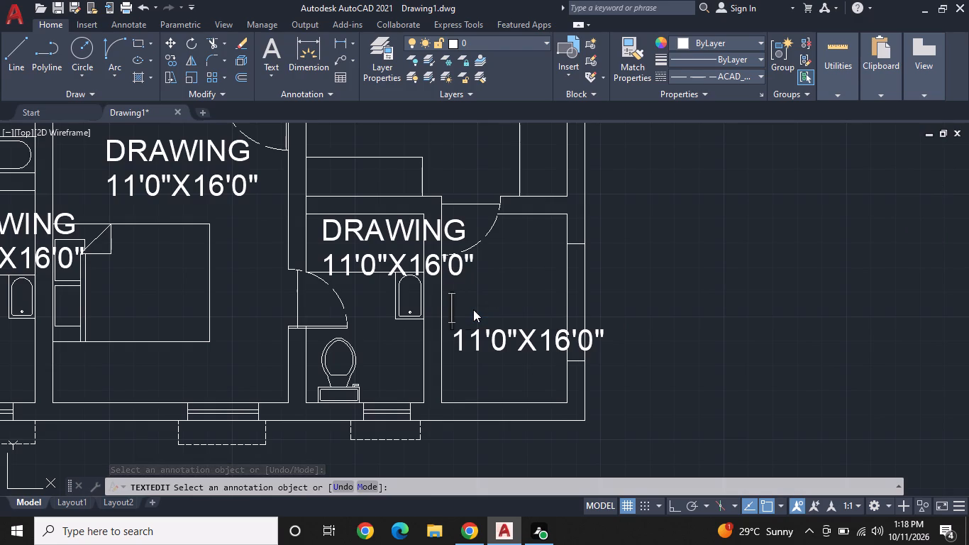
text('4")
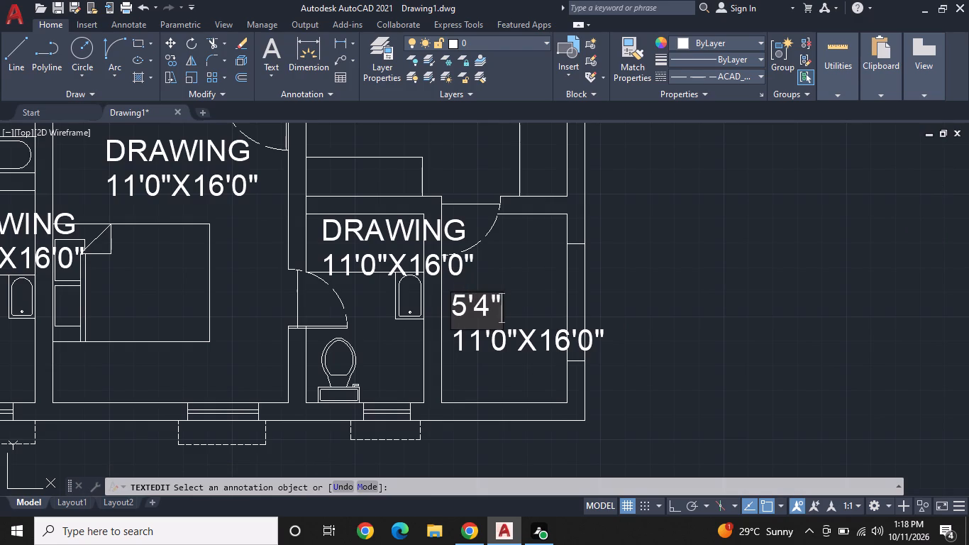
text(WIDE)
key(Return)
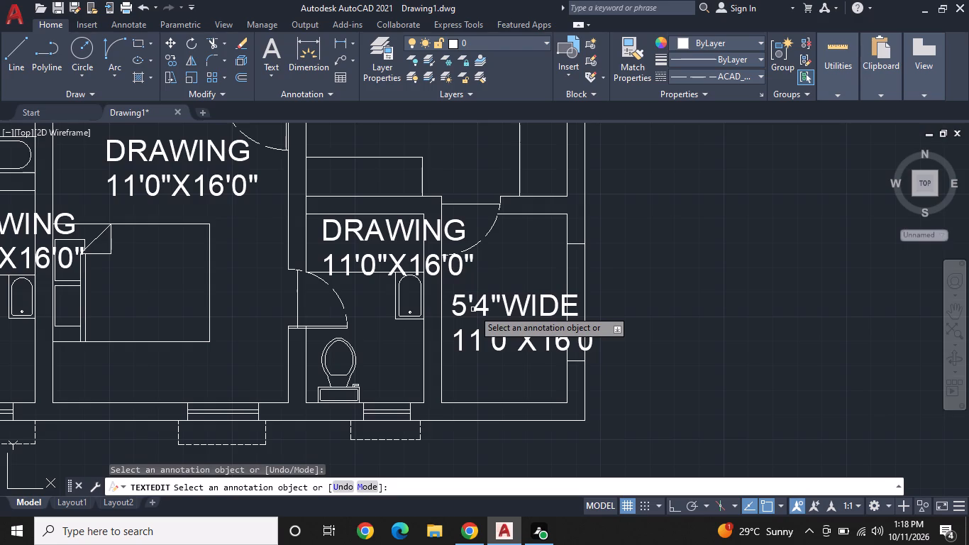
click(525, 342)
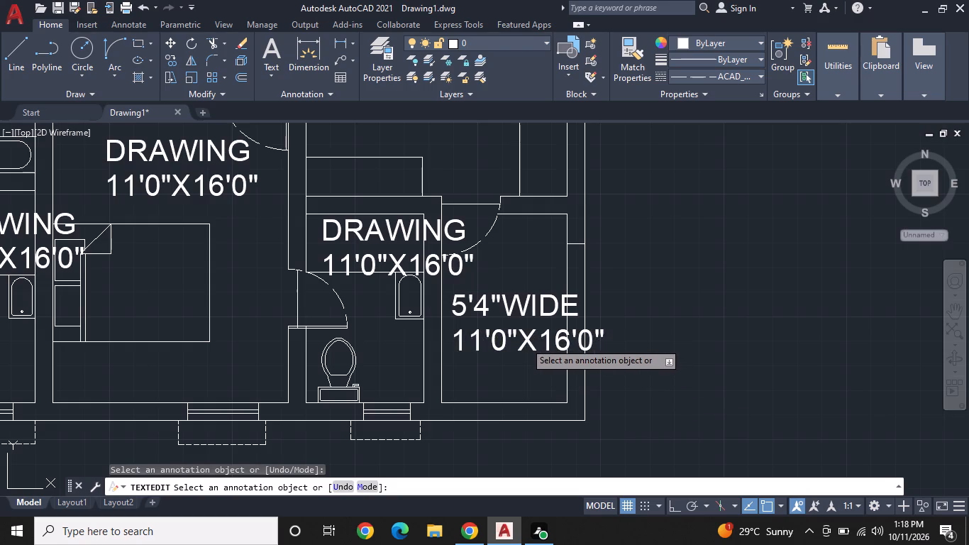
key(BackSpace)
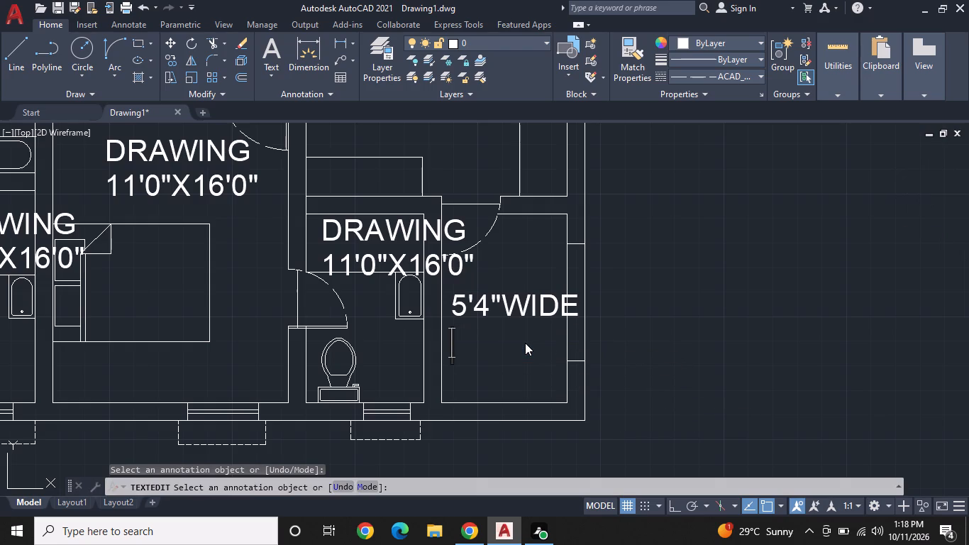
text(UTILITY)
key(Return)
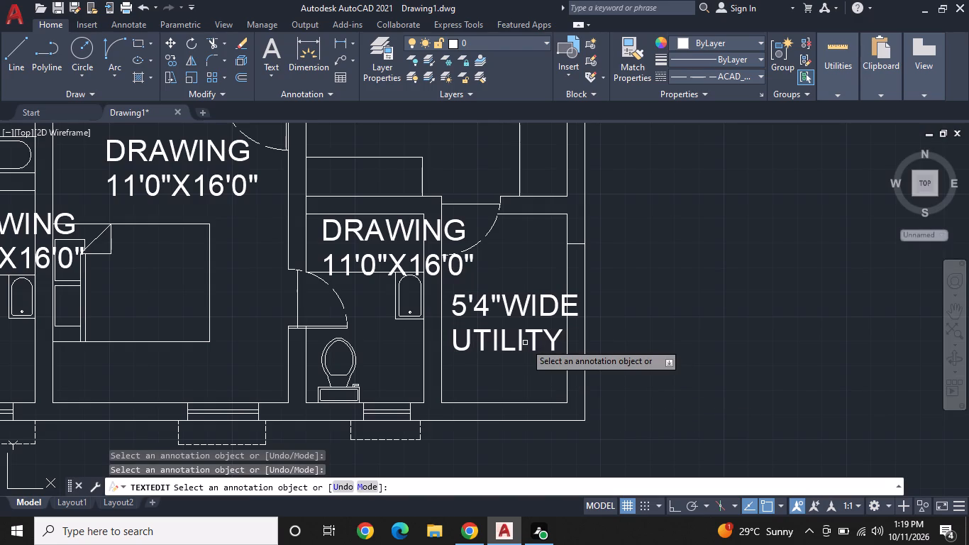
key(Escape)
Scale down both lines of the 5'4"WIDE UTILITY label from the first line's insertion point to fit between the room's walls.
click(523, 313)
click(526, 337)
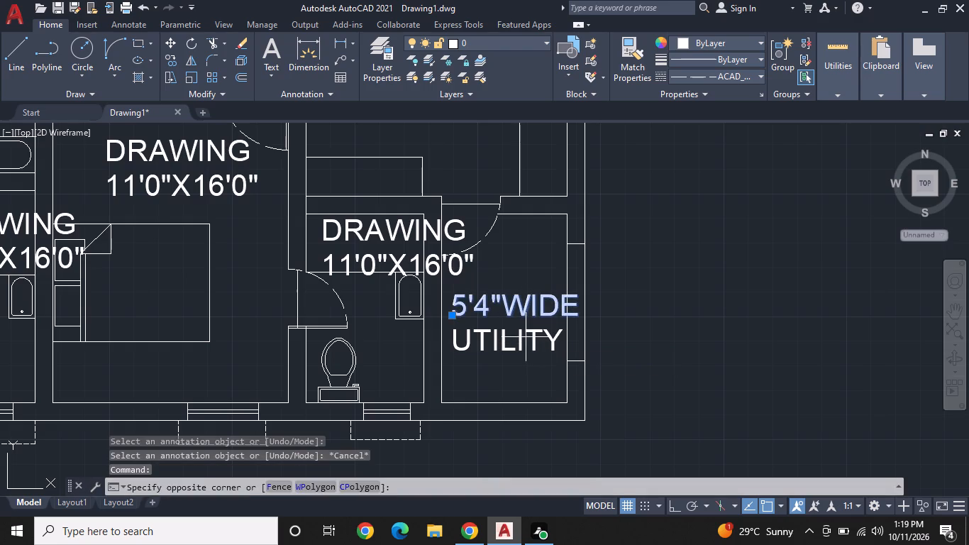
click(494, 339)
right_click(494, 339)
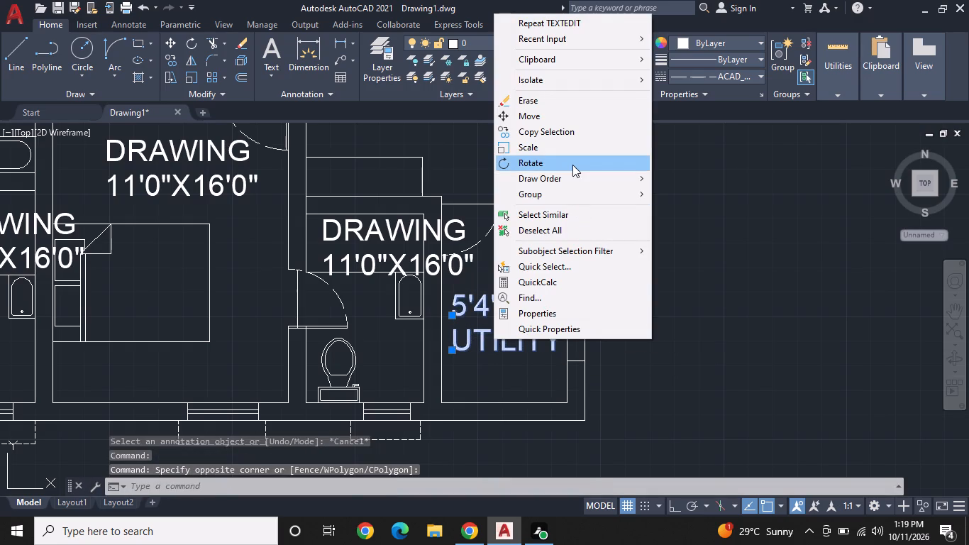
click(572, 150)
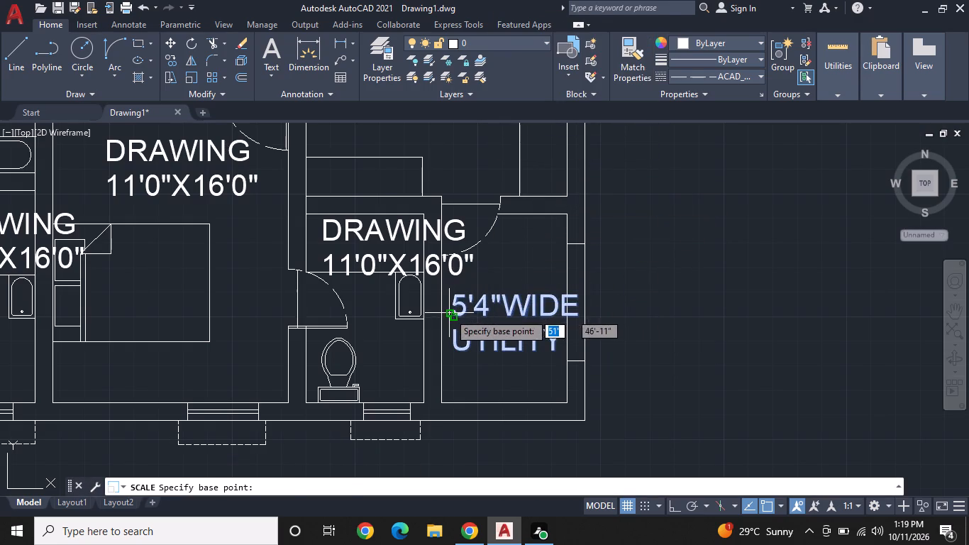
click(449, 313)
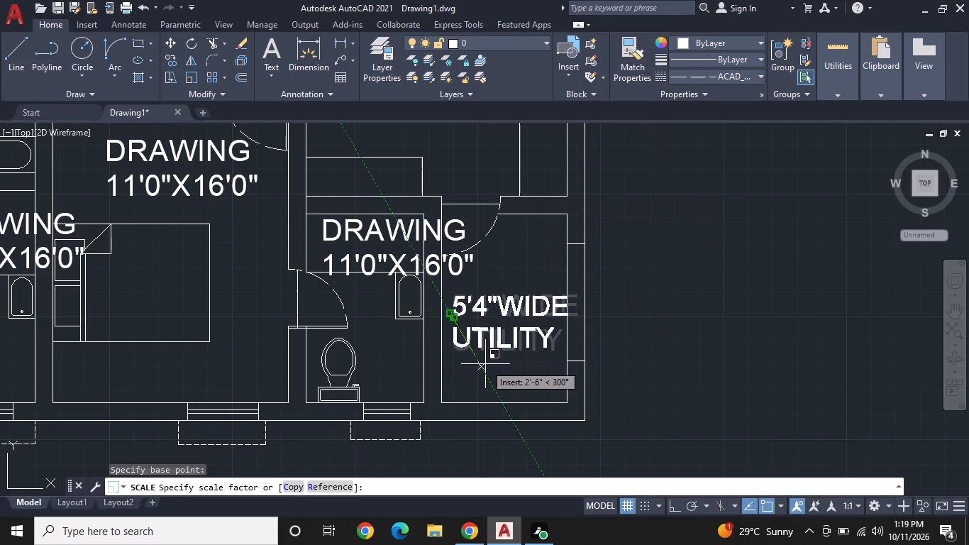
click(485, 361)
Change the two lines of the label in the bathroom west of the utility to TOILET and 5'0"X8'0", and finish text editing.
middle_drag(475, 277, 597, 344)
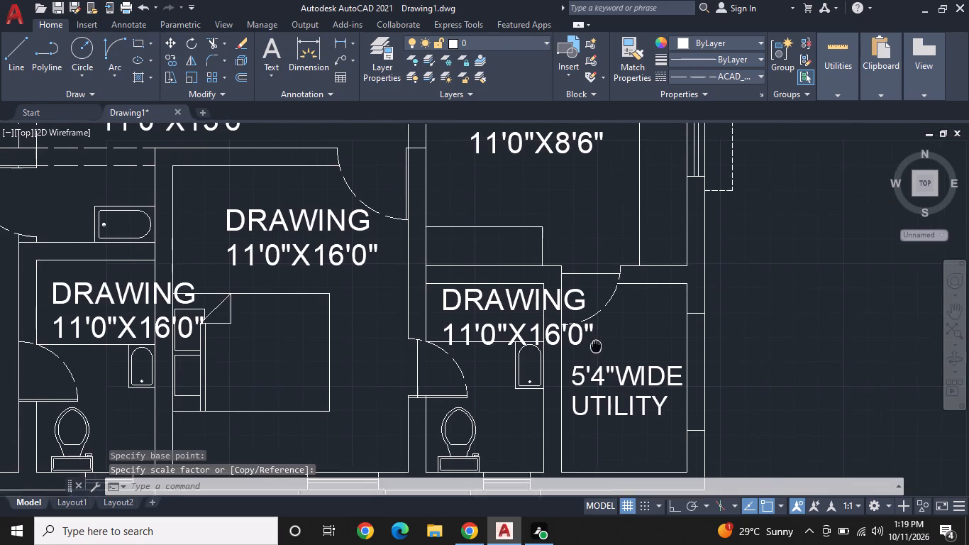
middle_drag(597, 344, 597, 342)
click(531, 299)
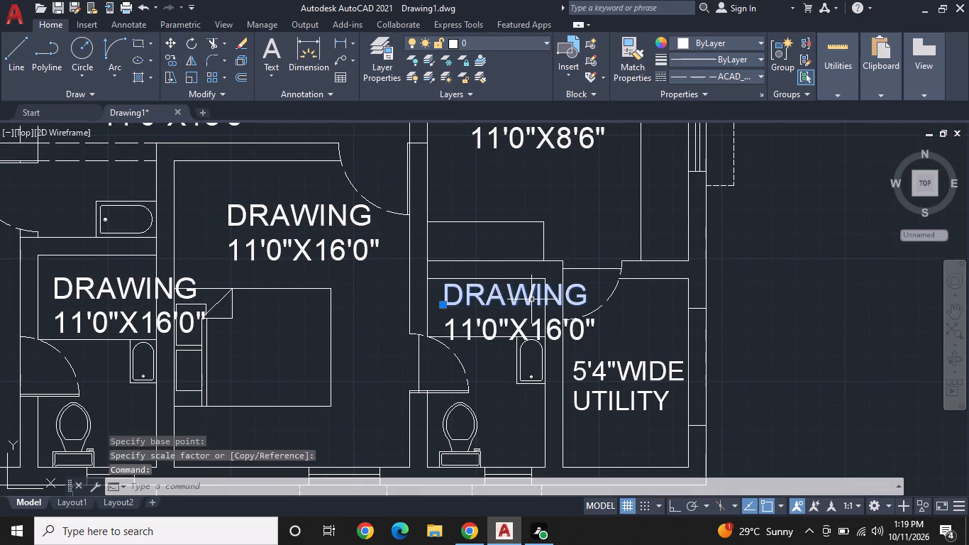
double_click(531, 299)
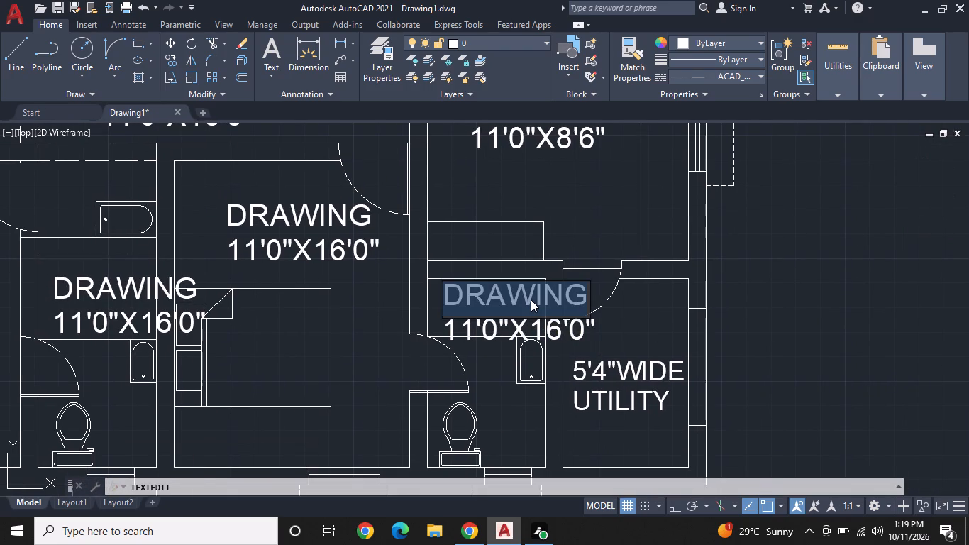
key(BackSpace)
text(TOILET)
key(Return)
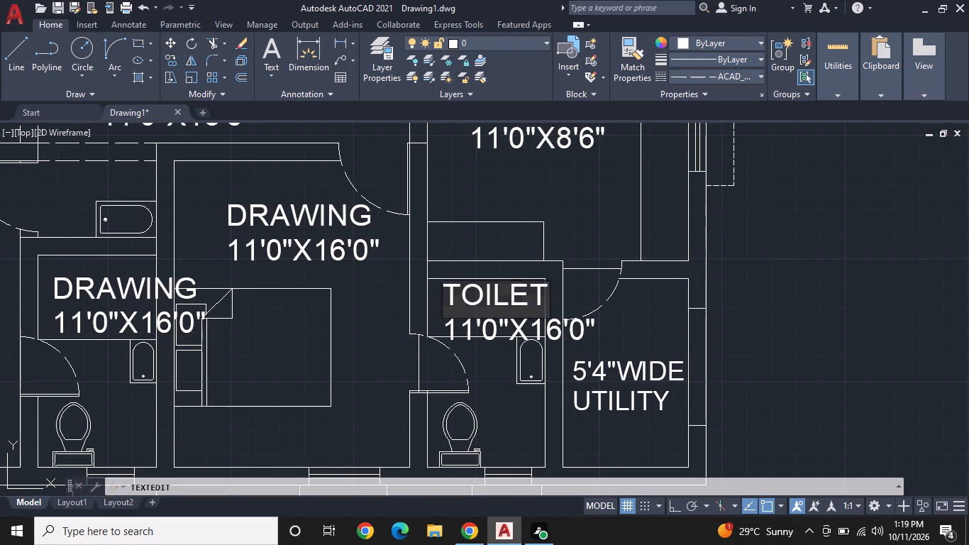
click(521, 327)
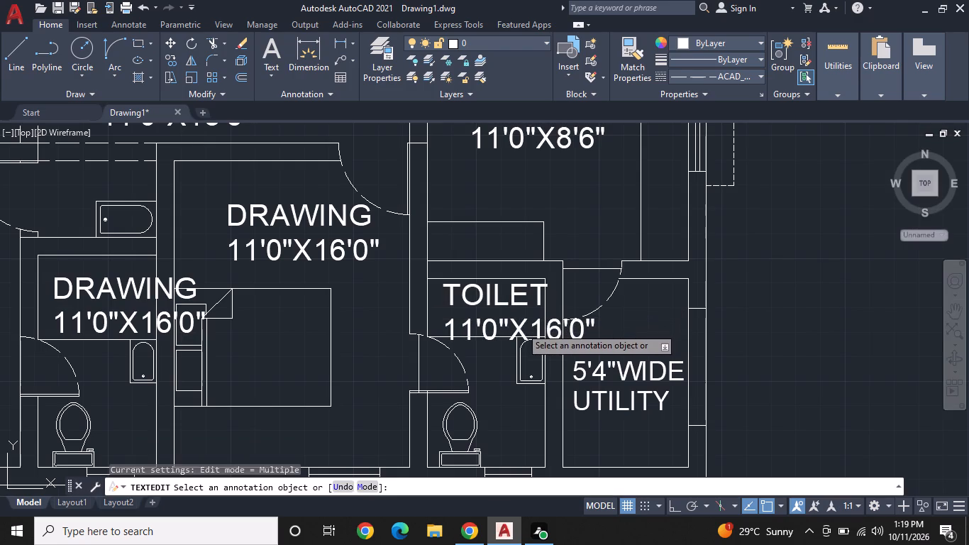
key(BackSpace)
text(5'0"X)
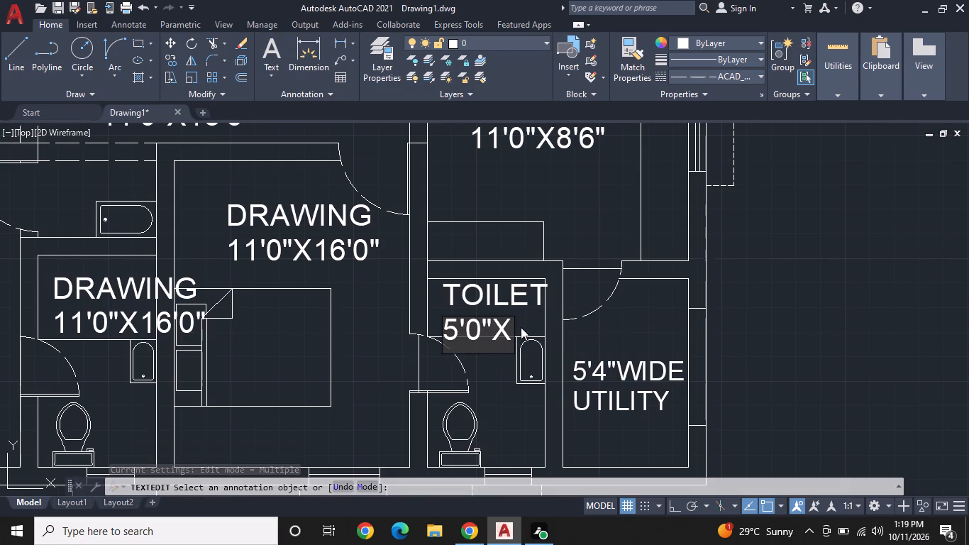
text(8'0")
key(Return)
key(Escape)
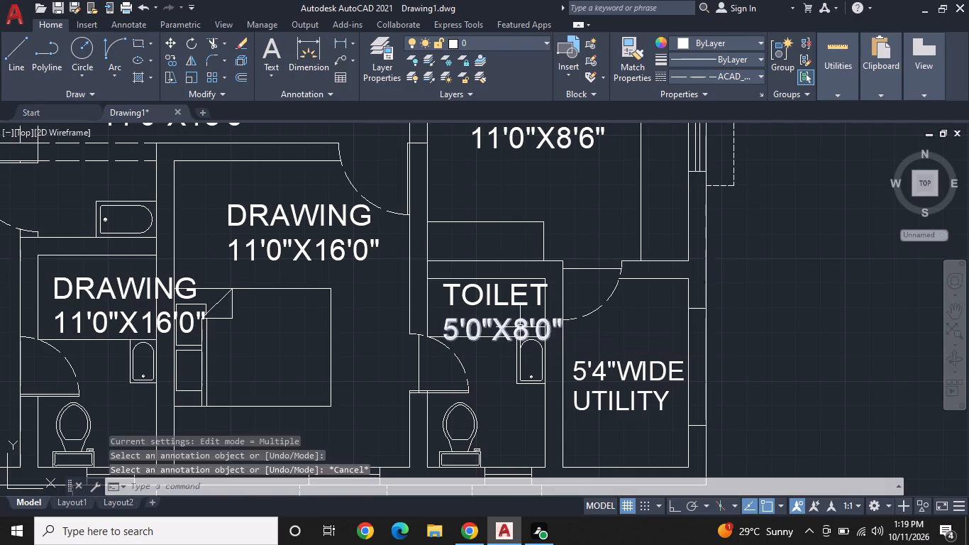
Scale down both lines of the TOILET 5'0"X8'0" label from the first line's insertion point to fit between the room's walls.
click(518, 325)
click(514, 300)
right_click(504, 302)
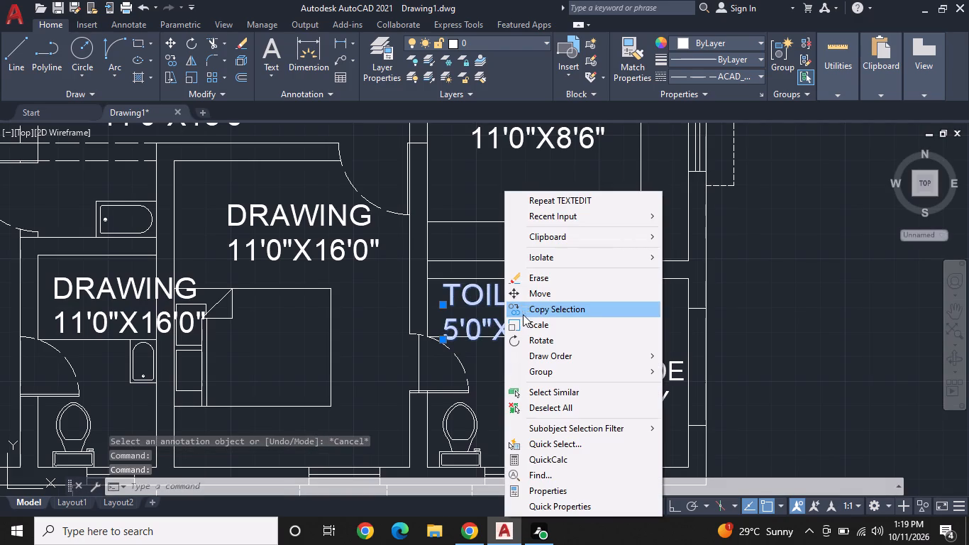
click(522, 323)
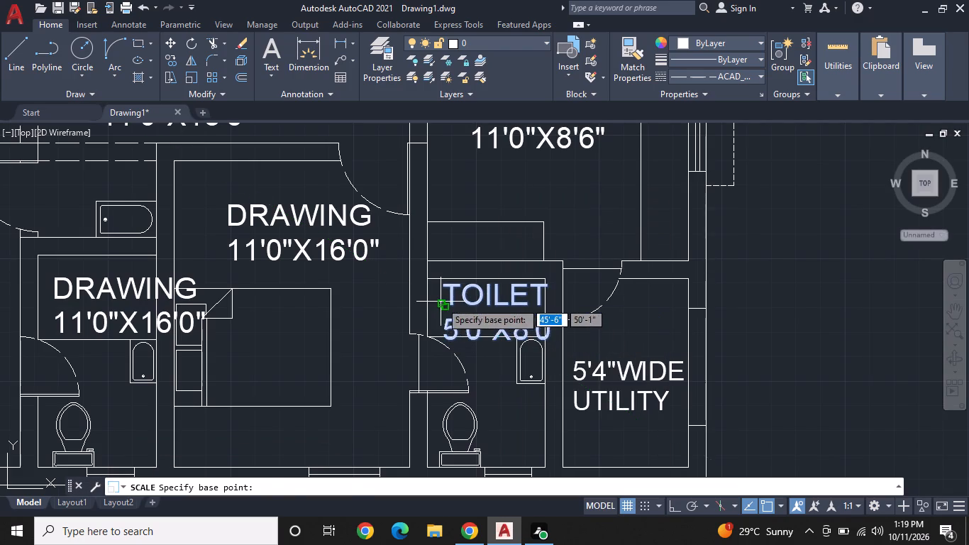
double_click(441, 302)
click(468, 342)
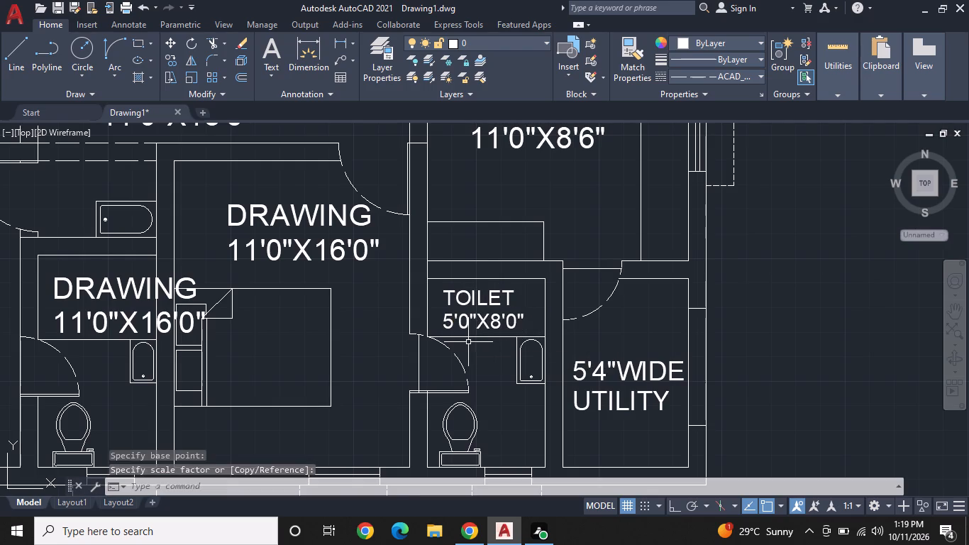
Change the label north of the bed in the room between the two bathrooms to BED ROOM with the size 10'0"X13'0".
middle_drag(468, 342, 648, 351)
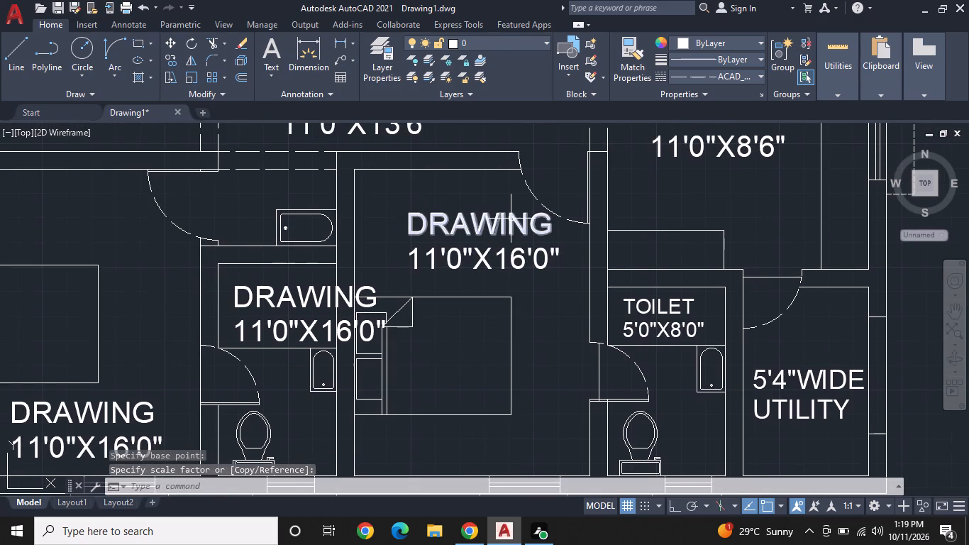
double_click(511, 222)
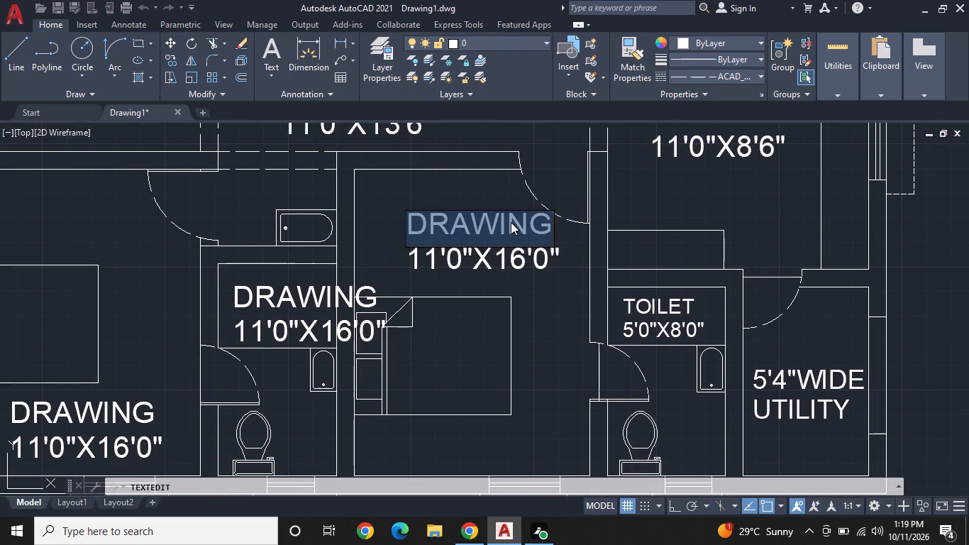
key(BackSpace)
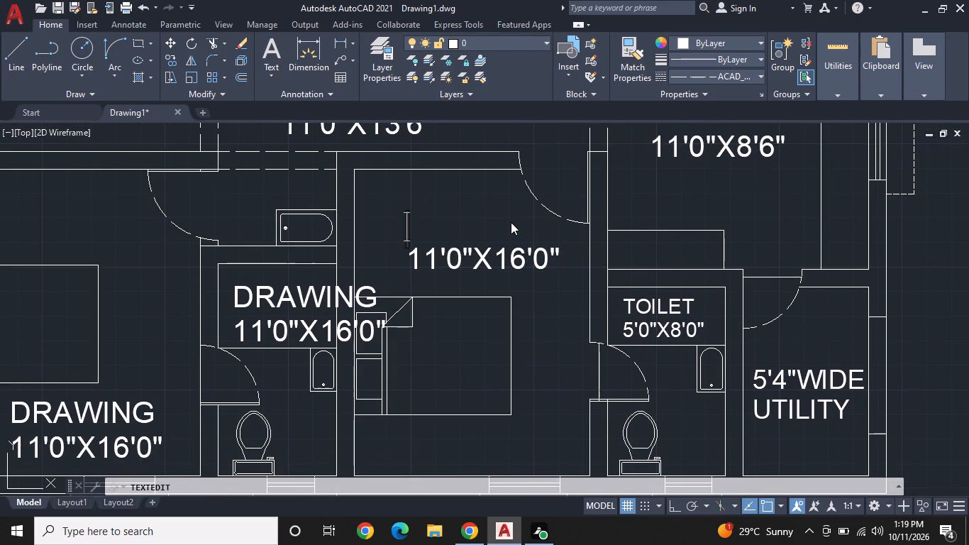
text(BED ROOM)
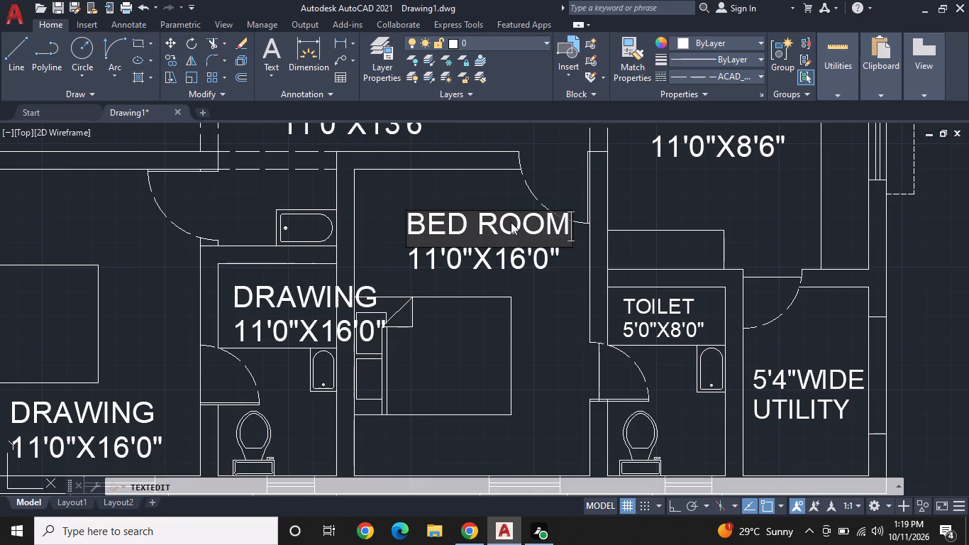
key(Return)
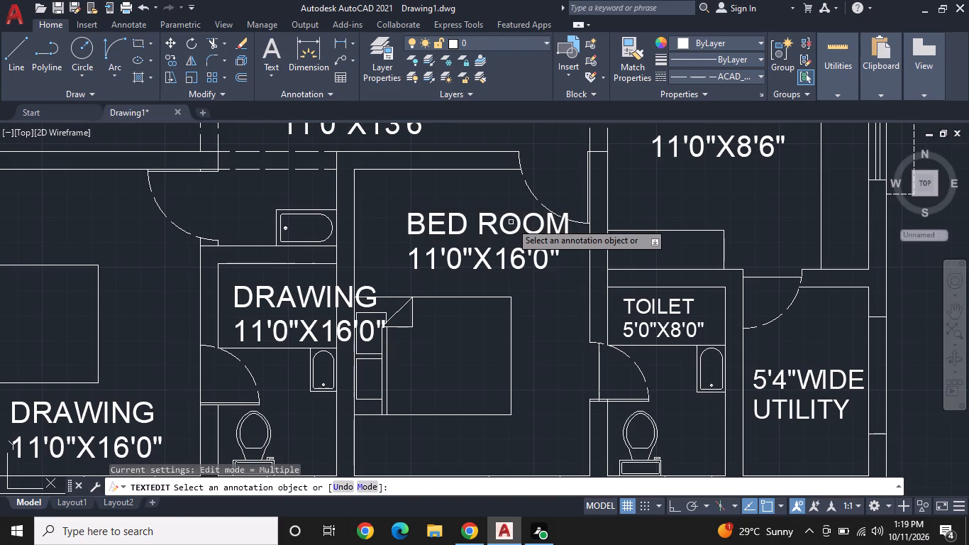
click(514, 255)
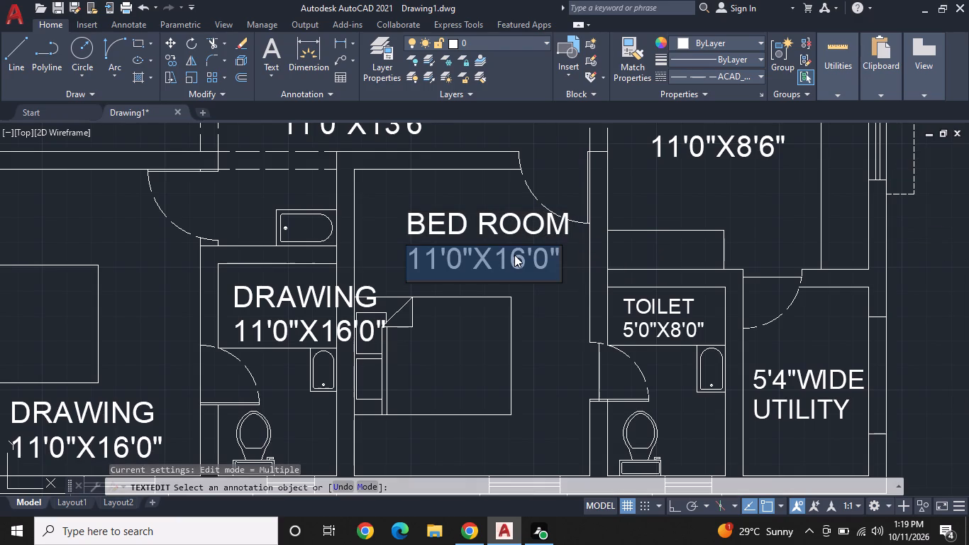
key(BackSpace)
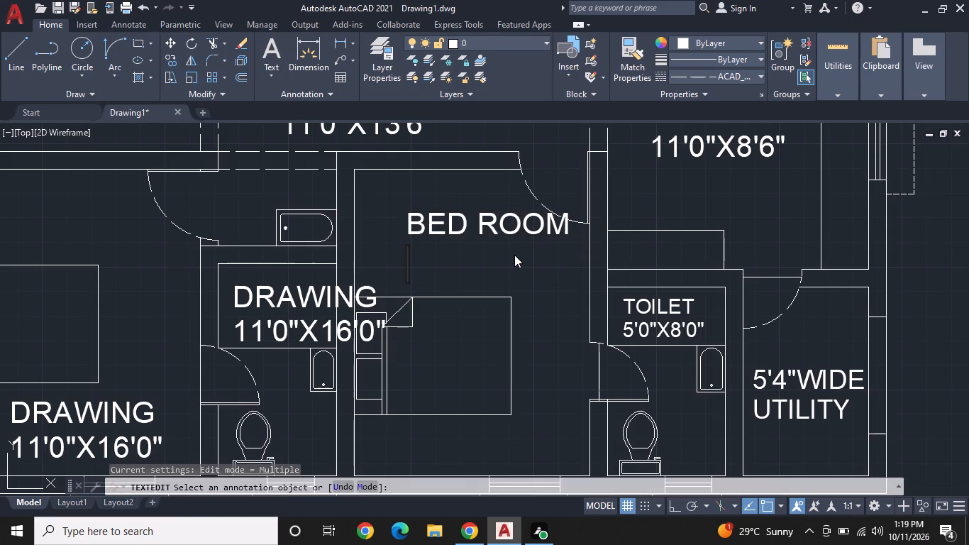
text(10)
key(apostrophe)
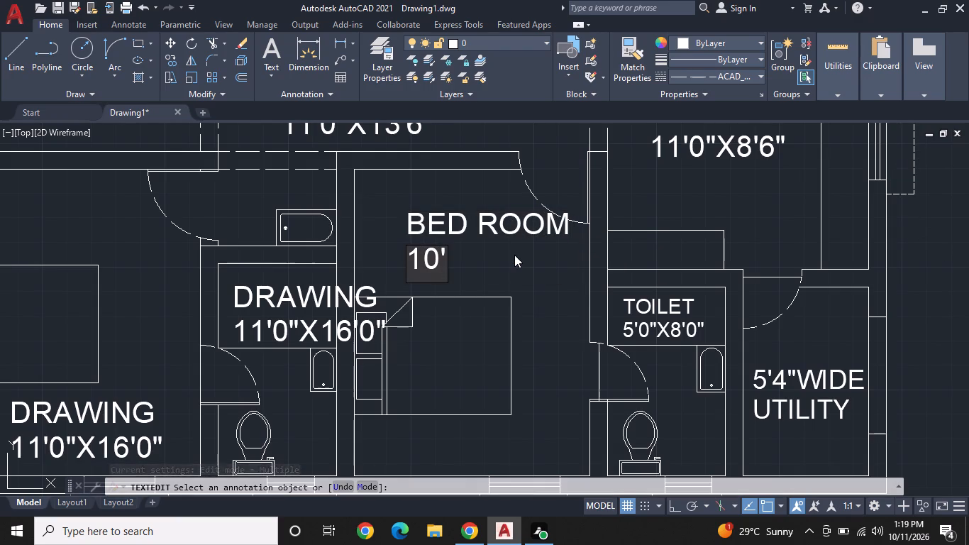
text(0"X)
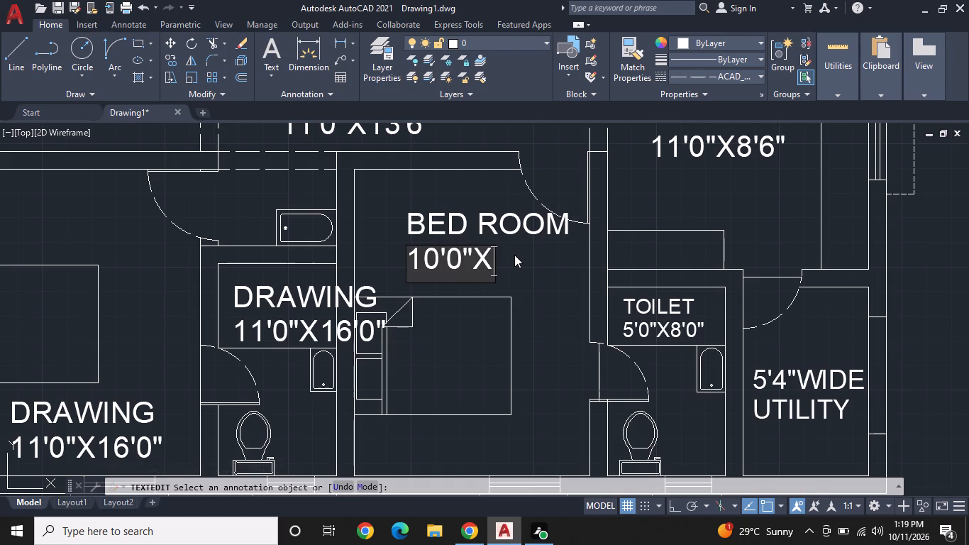
text(13')
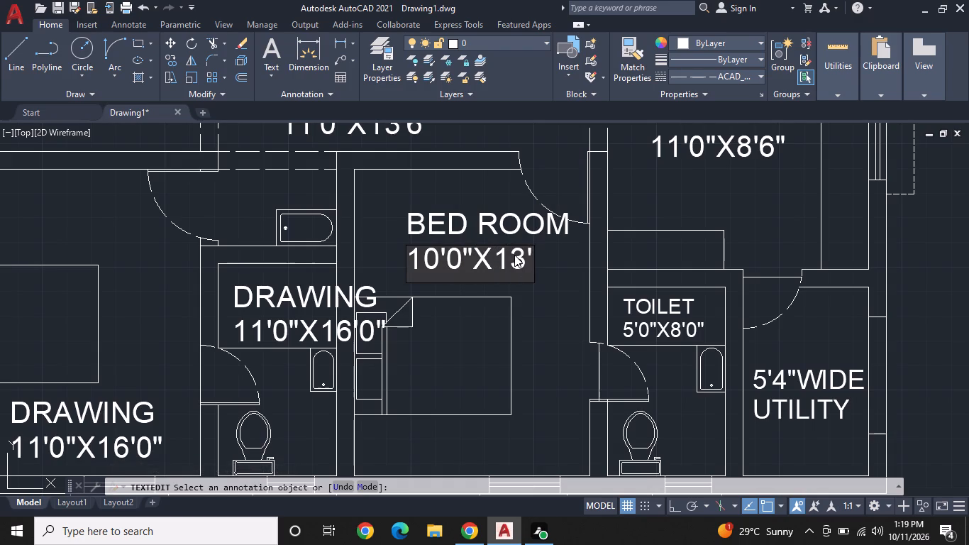
text(0")
key(Return)
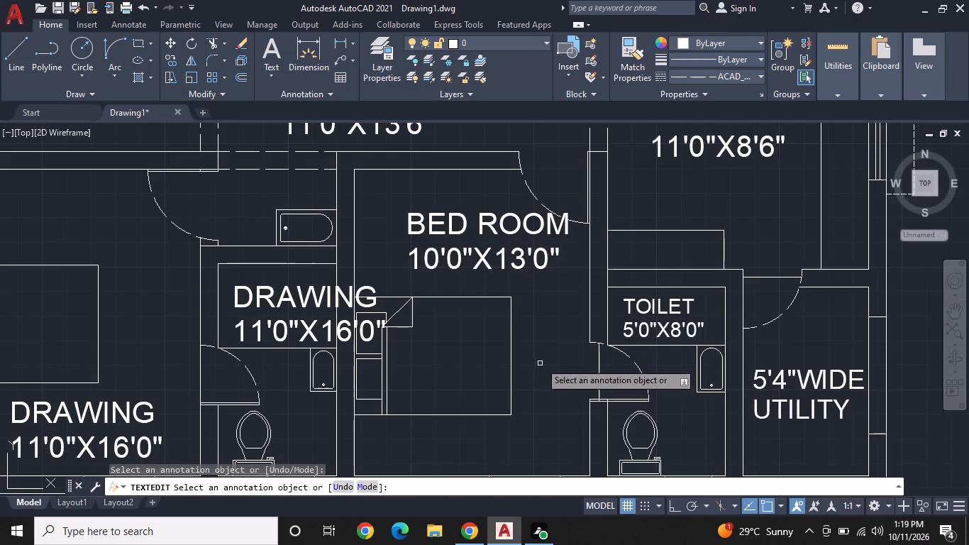
Change the label in the bathroom west of that bedroom to TOILET with the size 5'0"X9'0", and finish text editing.
middle_drag(533, 352, 675, 341)
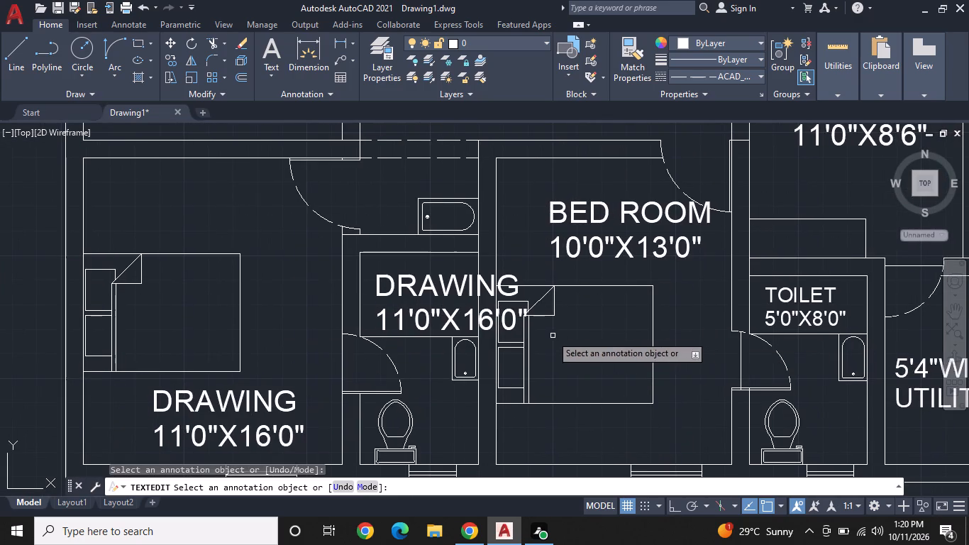
click(465, 280)
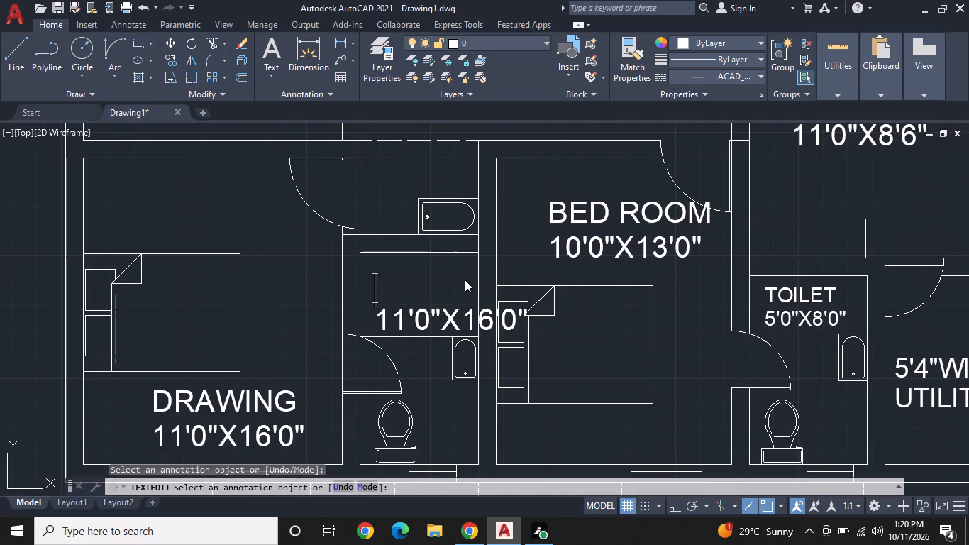
key(BackSpace)
text(TOILET)
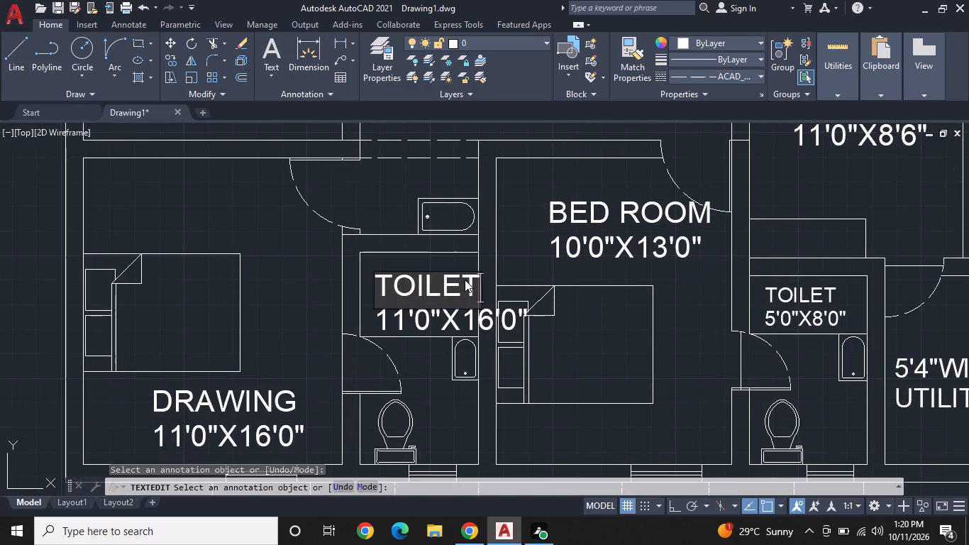
key(Return)
click(450, 318)
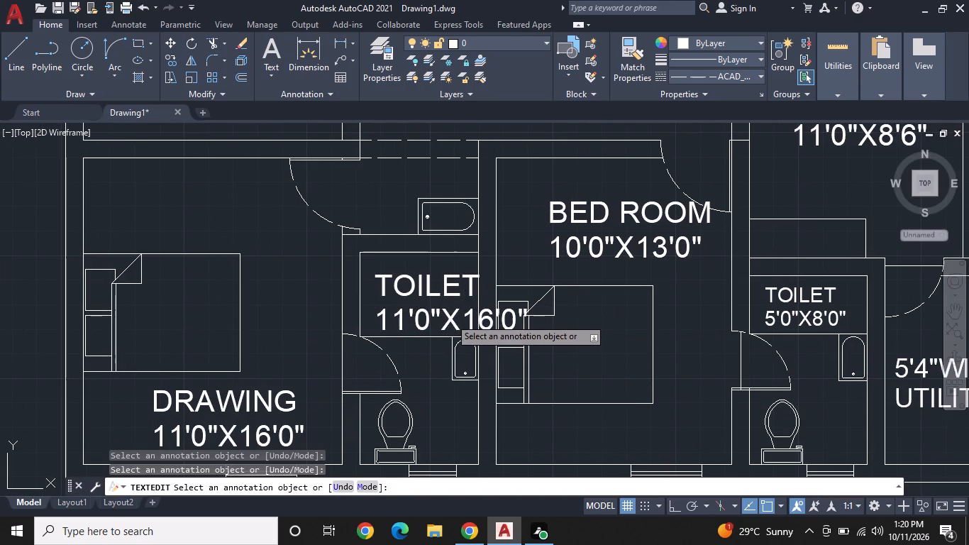
key(BackSpace)
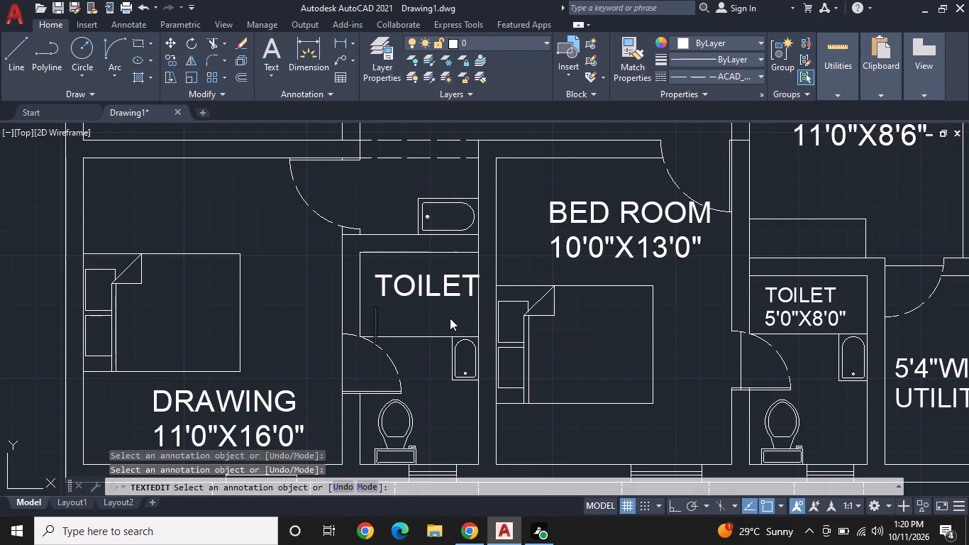
text(5')
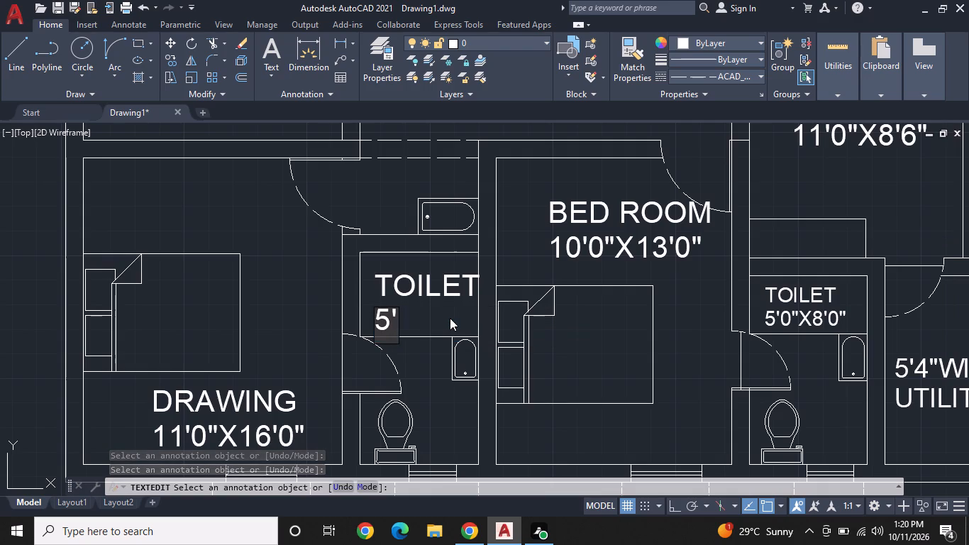
text(0")
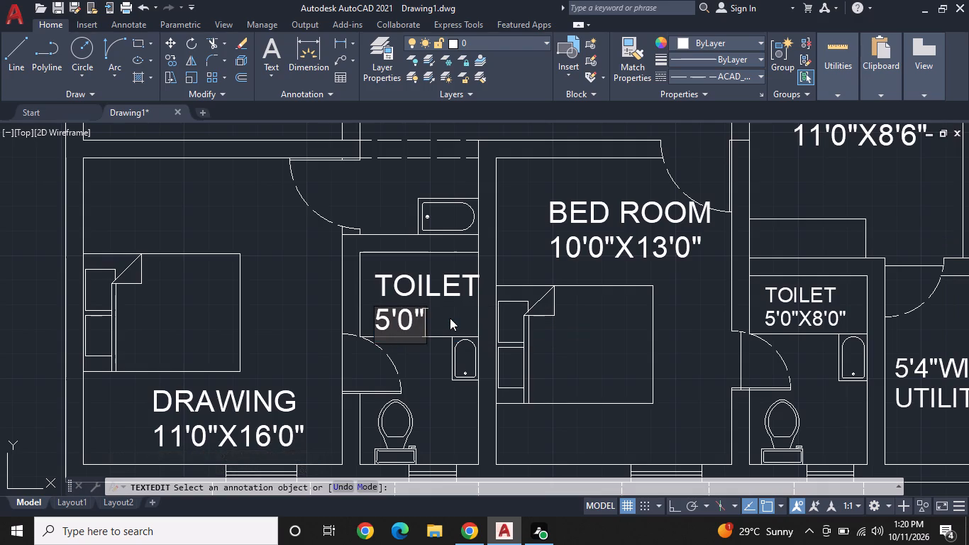
text(X9')
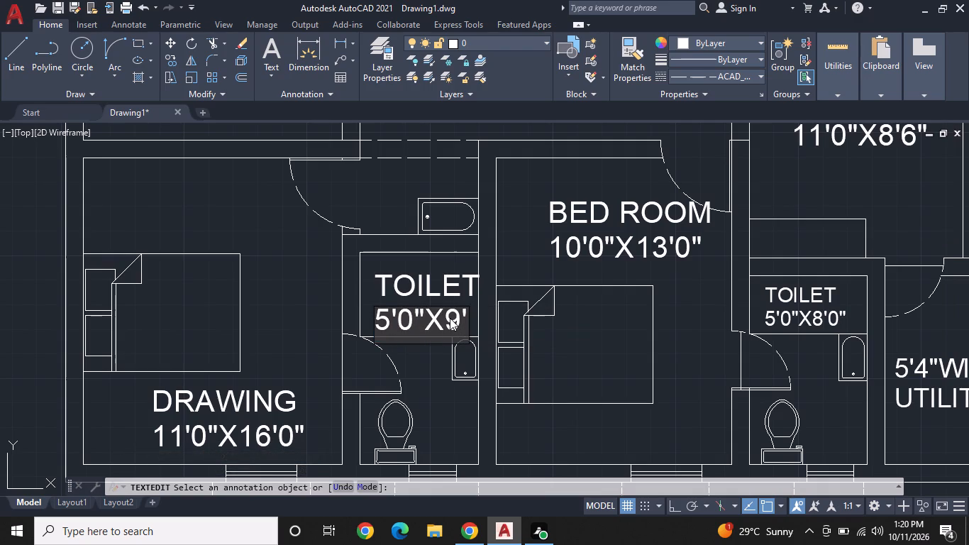
text(0")
key(Return)
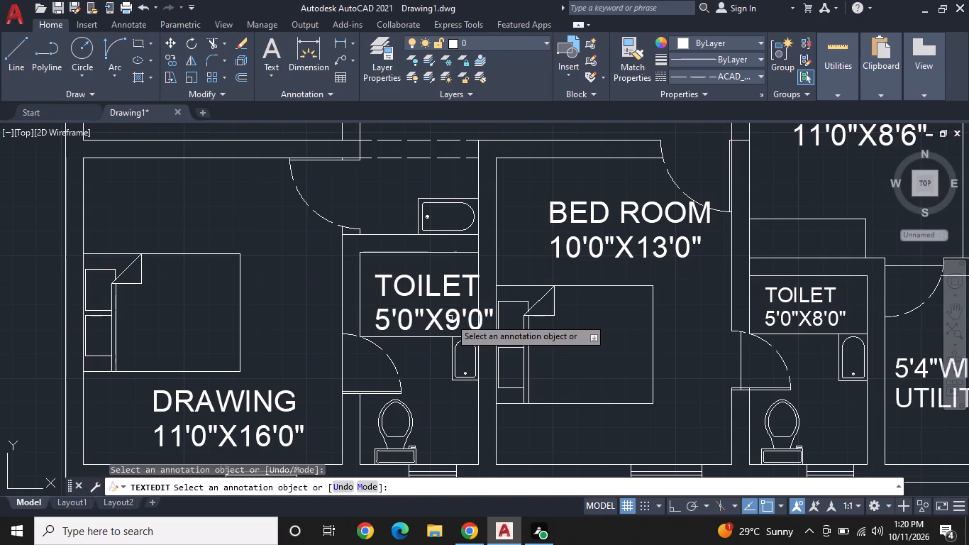
key(Escape)
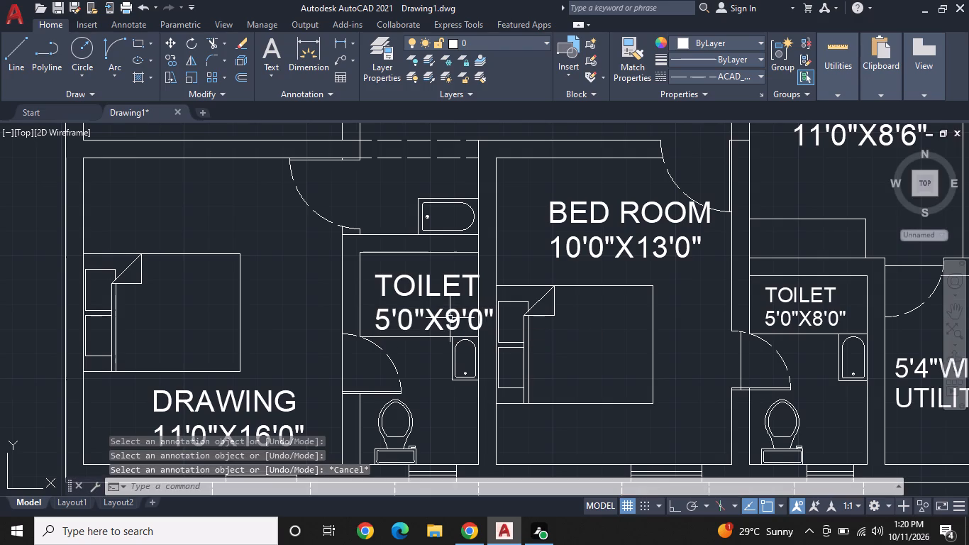
Scale down both lines of the TOILET 5'0"X9'0" label from the first line's insertion point to fit between the room's walls.
click(422, 316)
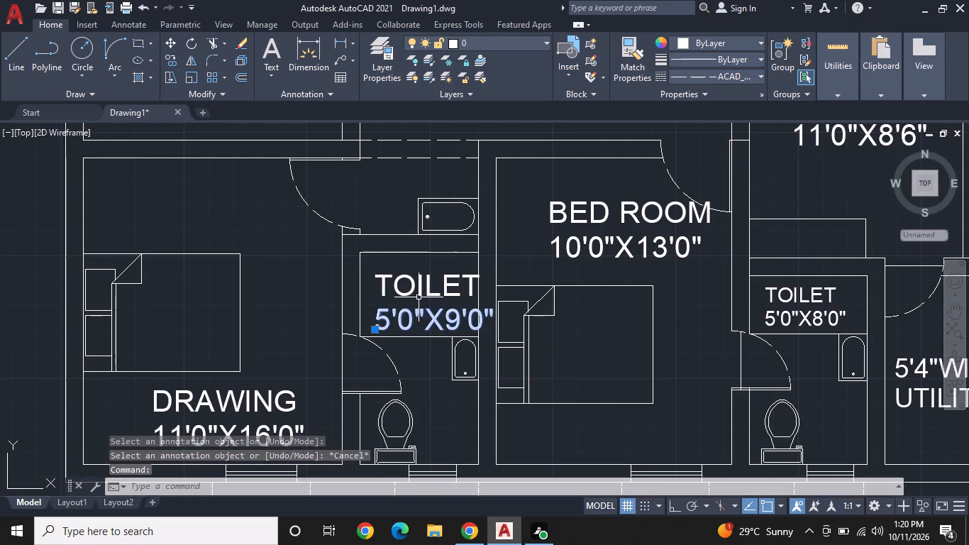
click(419, 291)
right_click(419, 291)
click(450, 329)
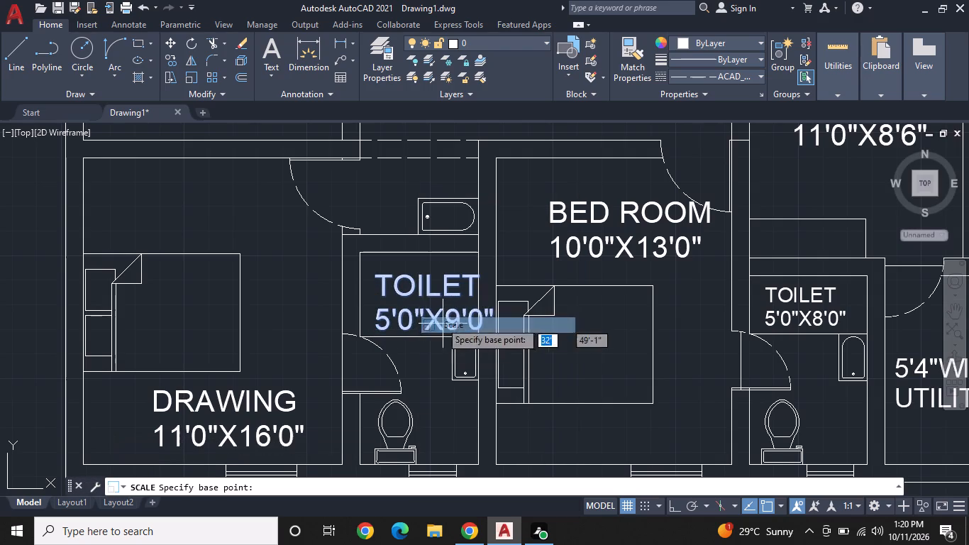
click(376, 297)
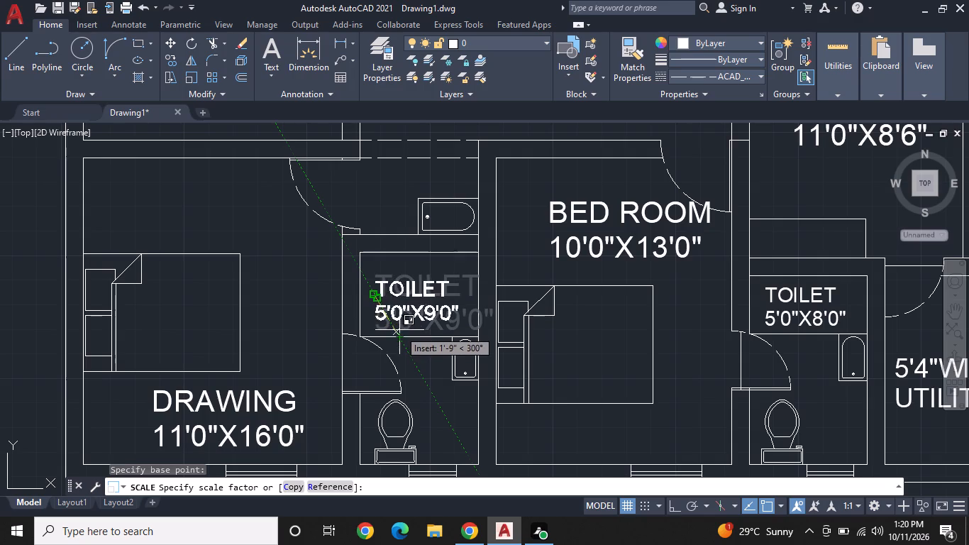
click(403, 336)
middle_drag(426, 319, 677, 295)
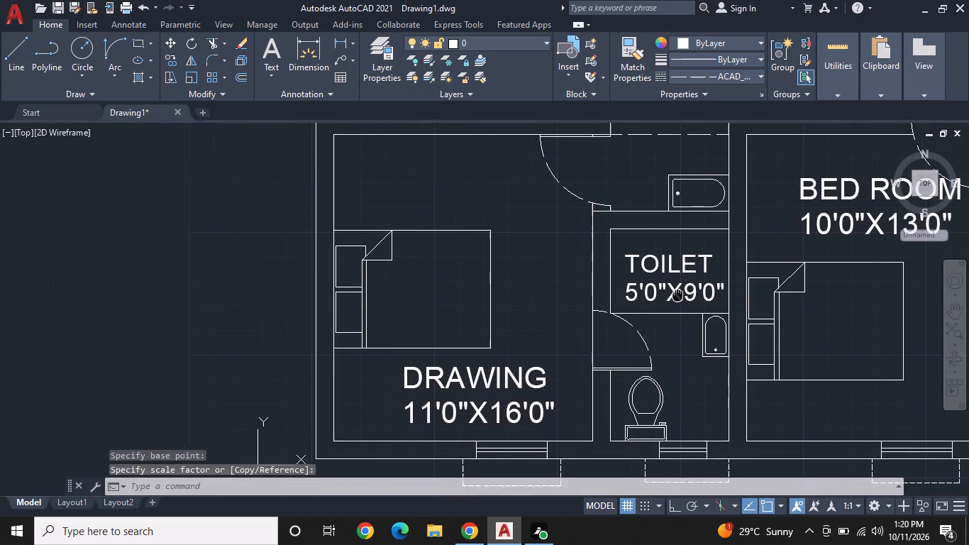
Change the DRAWING label in the southwest room with the bed to M.BED ROOM with the size 11'0"X13'0", and finish text editing.
middle_drag(677, 295, 678, 294)
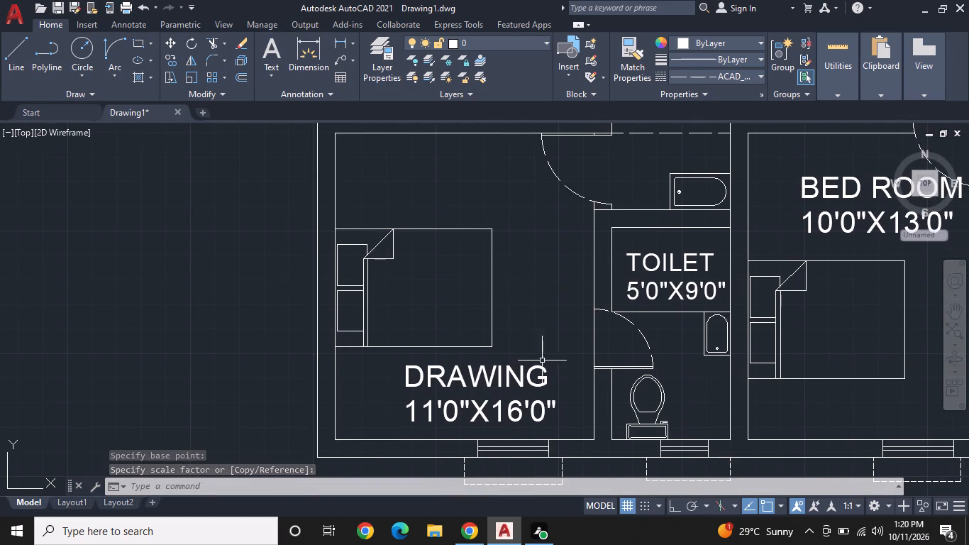
double_click(524, 371)
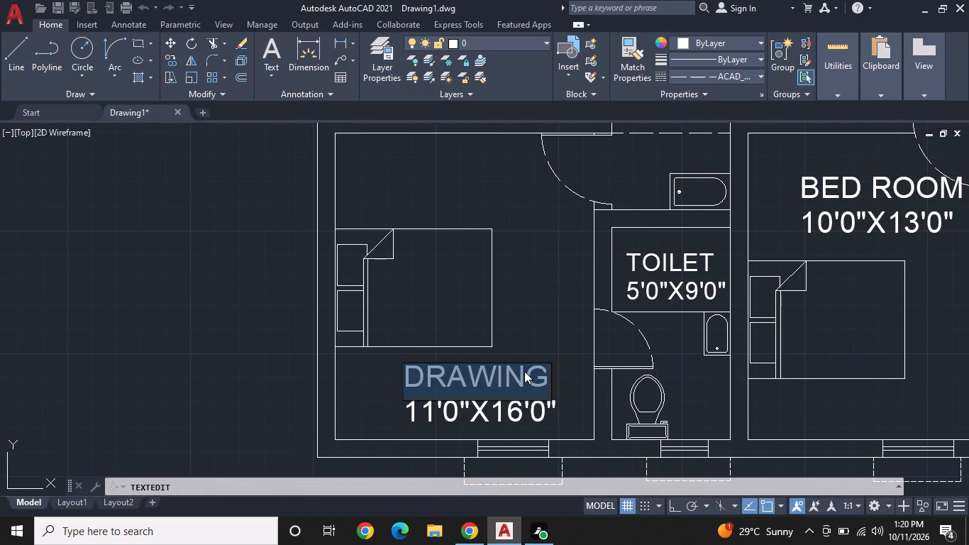
key(BackSpace)
key(m)
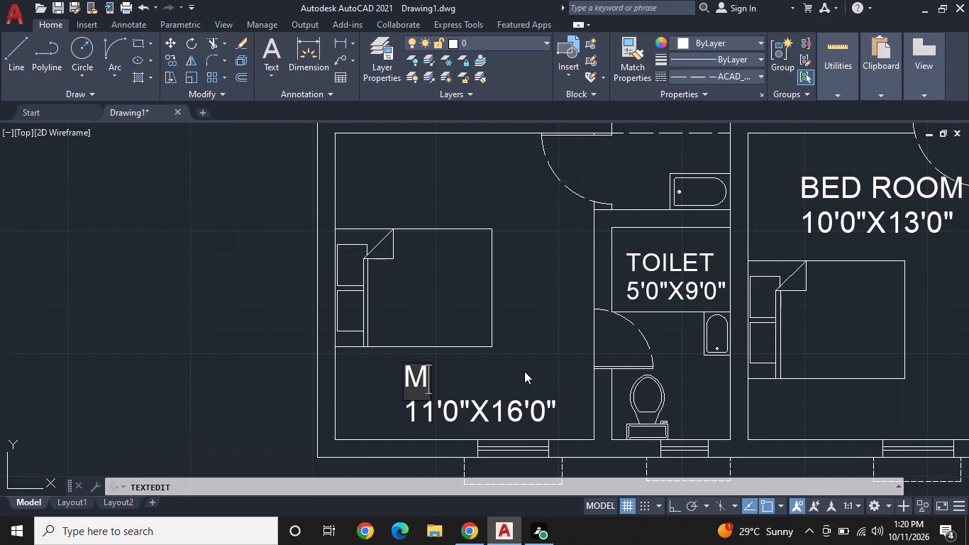
text(.BED)
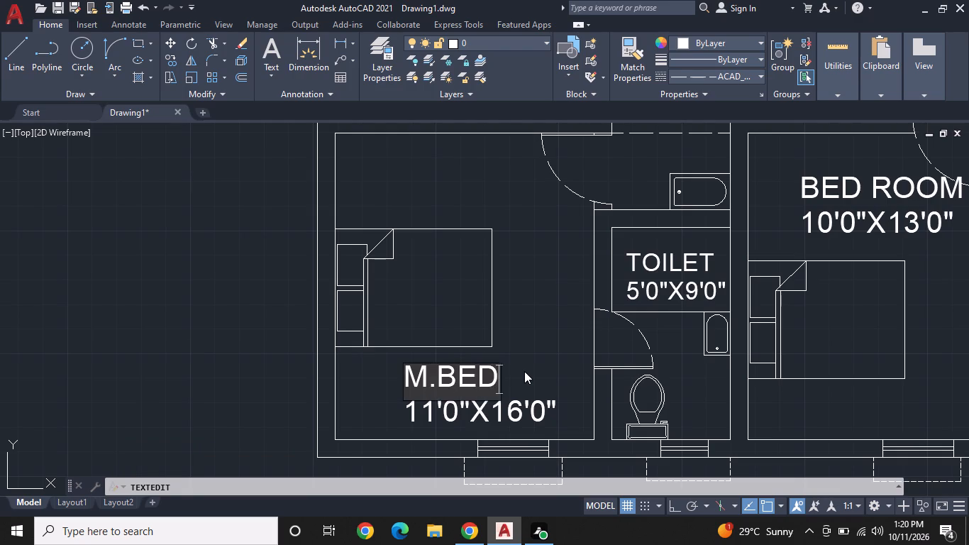
key(space)
text(ROOM)
key(Return)
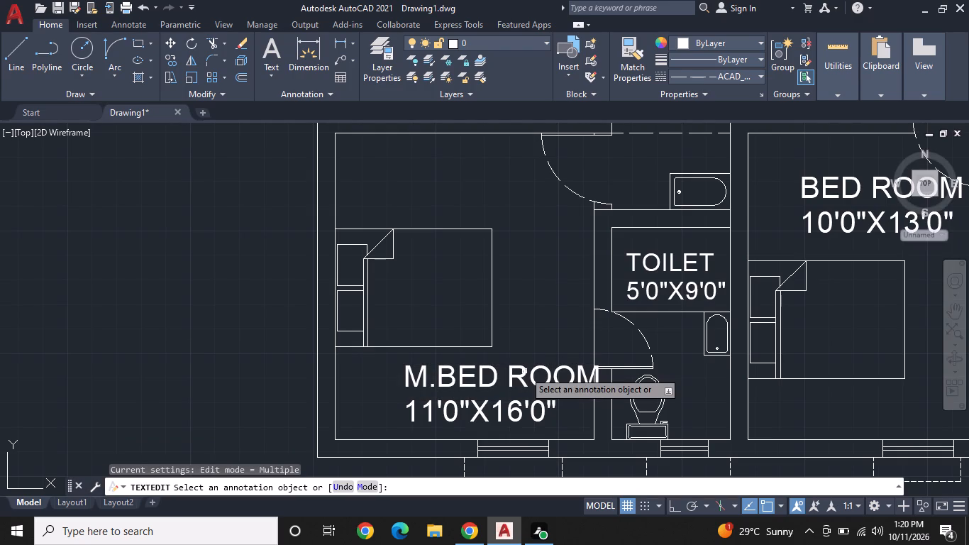
click(511, 407)
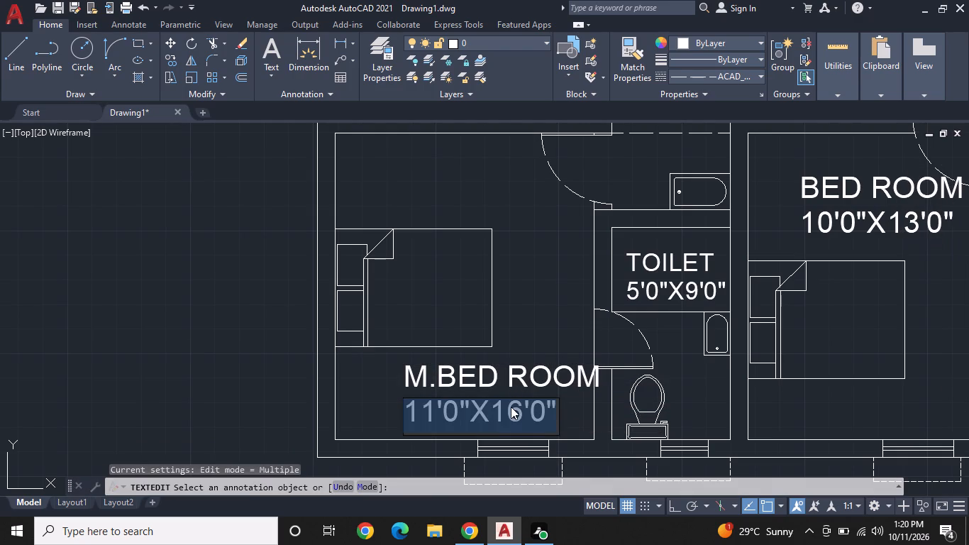
key(BackSpace)
key(1)
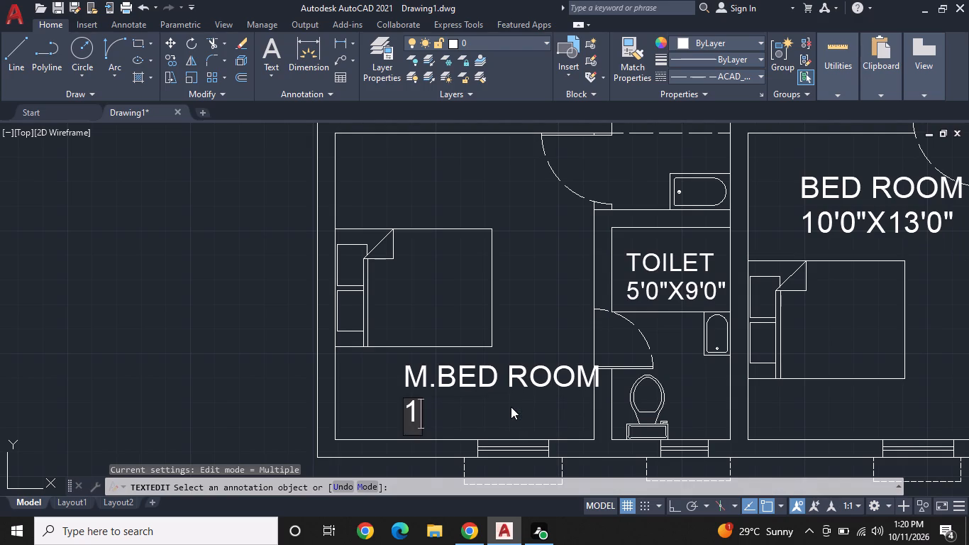
text(1')
text(0"X)
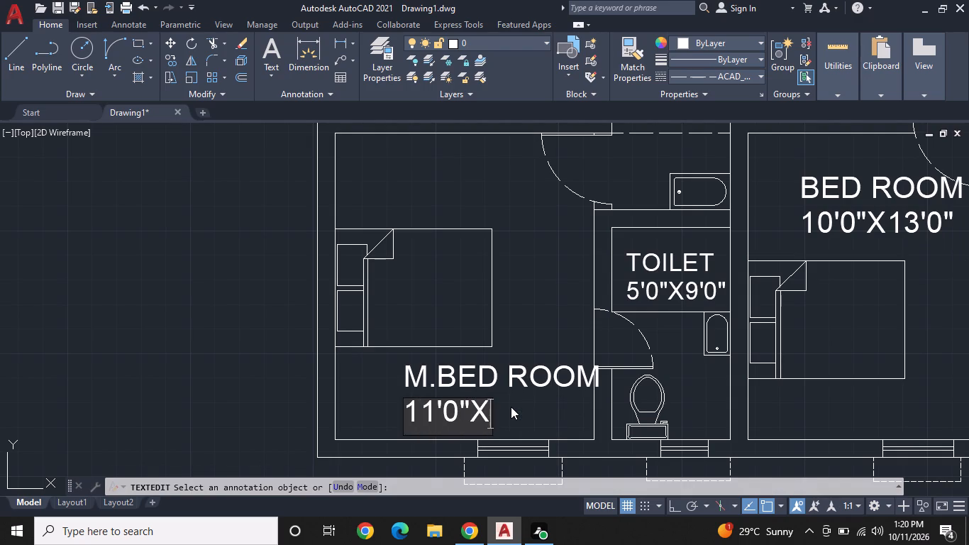
key(1)
key(3)
text('0")
key(Return)
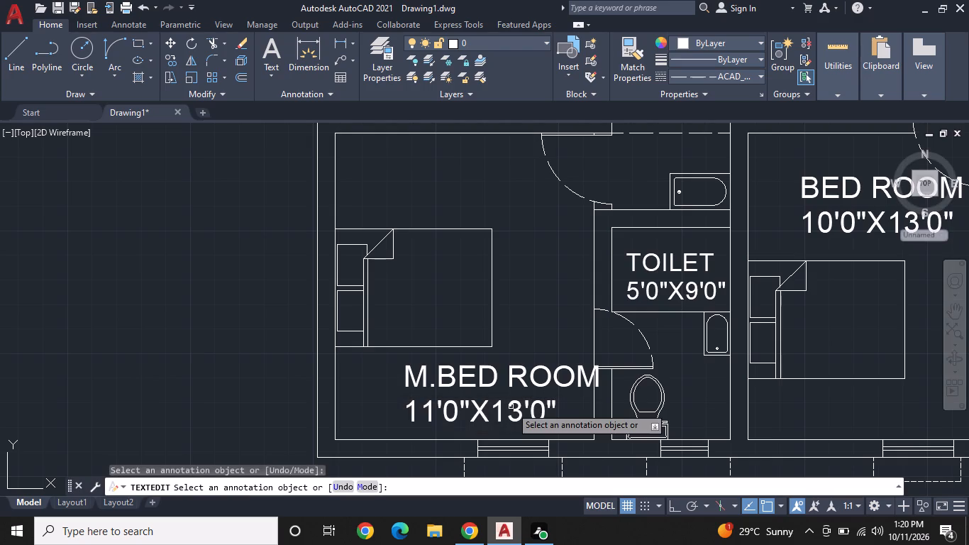
key(Escape)
Move both lines of the M.BED ROOM label slightly west so the text fits between the room's walls.
click(509, 407)
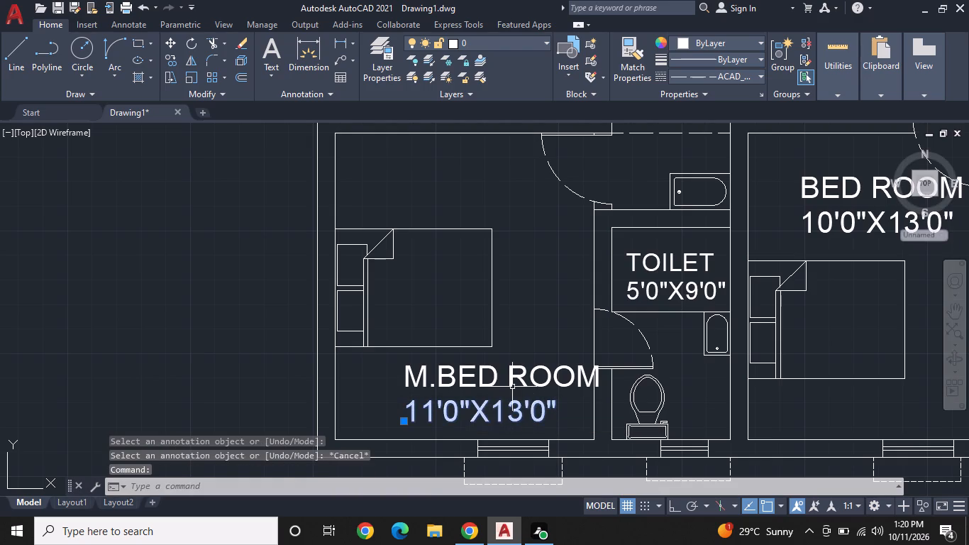
click(513, 385)
right_click(513, 385)
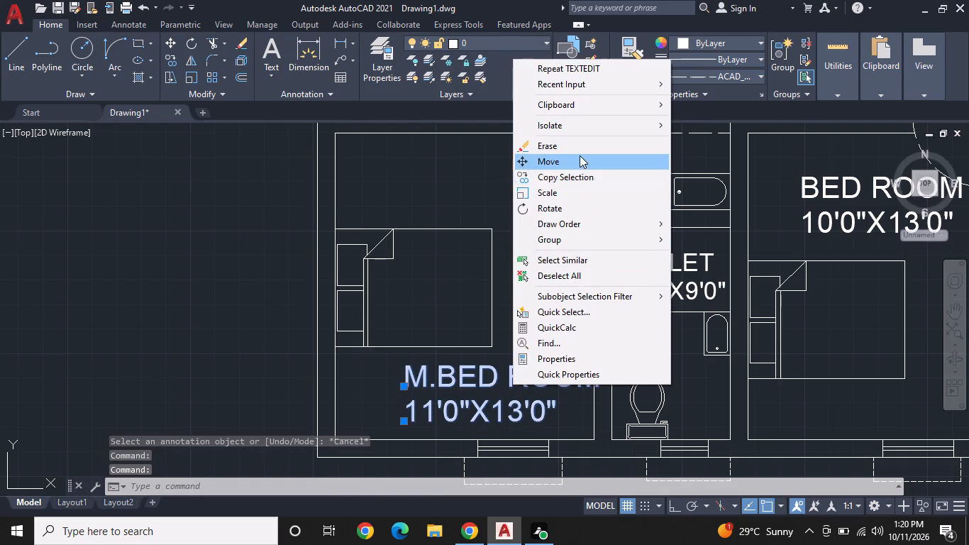
click(580, 155)
click(400, 385)
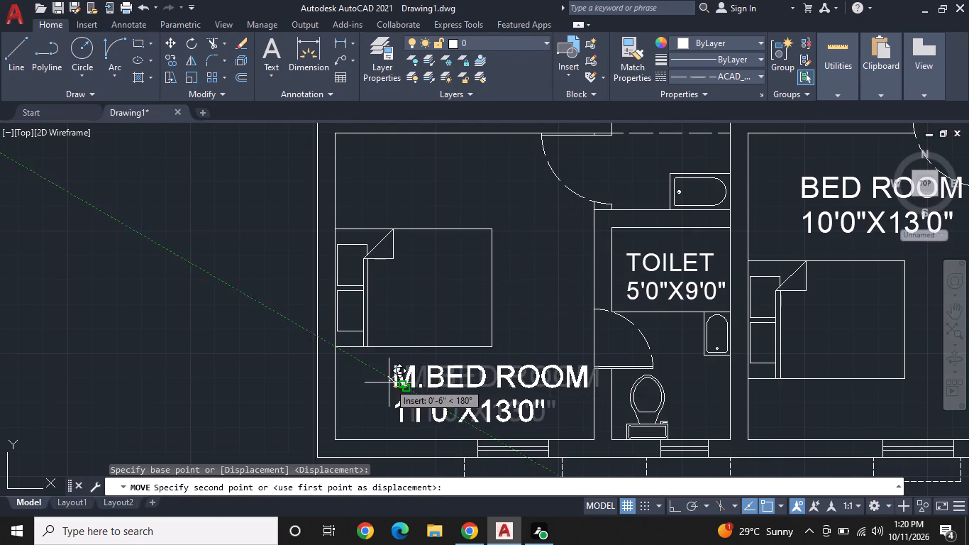
click(379, 382)
Move both lines of the BED ROOM 10'0"X13'0" label slightly west to centre them in the room.
middle_drag(663, 316, 494, 357)
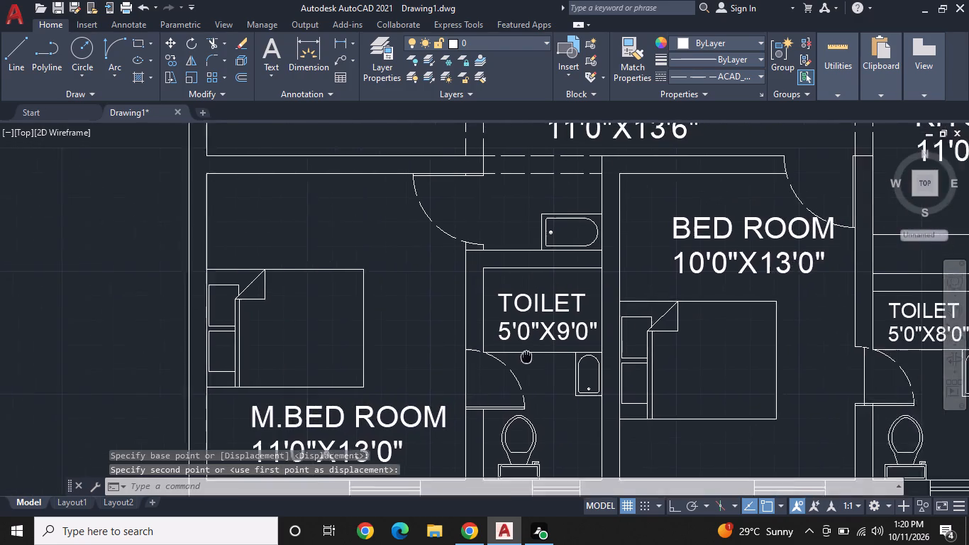
middle_drag(494, 357, 394, 355)
click(548, 268)
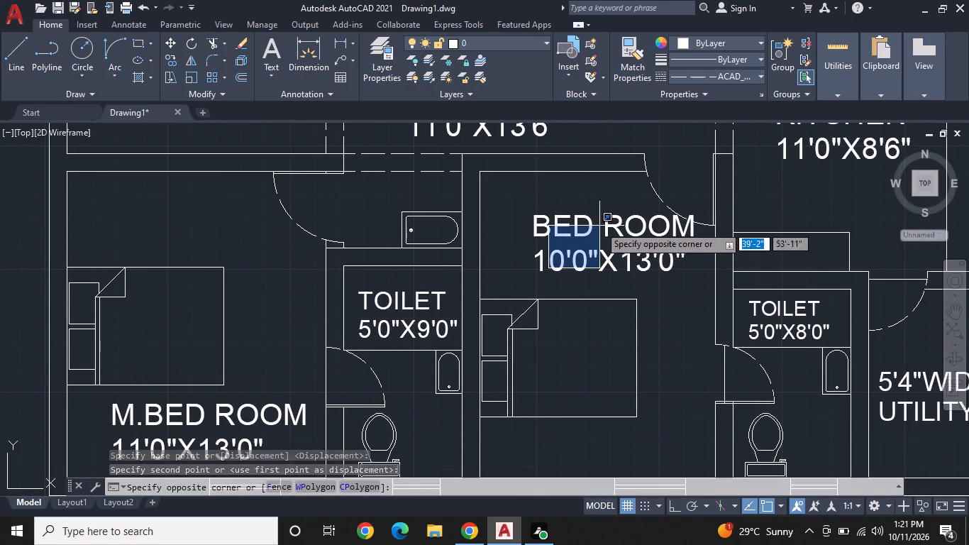
click(599, 226)
click(569, 229)
click(562, 266)
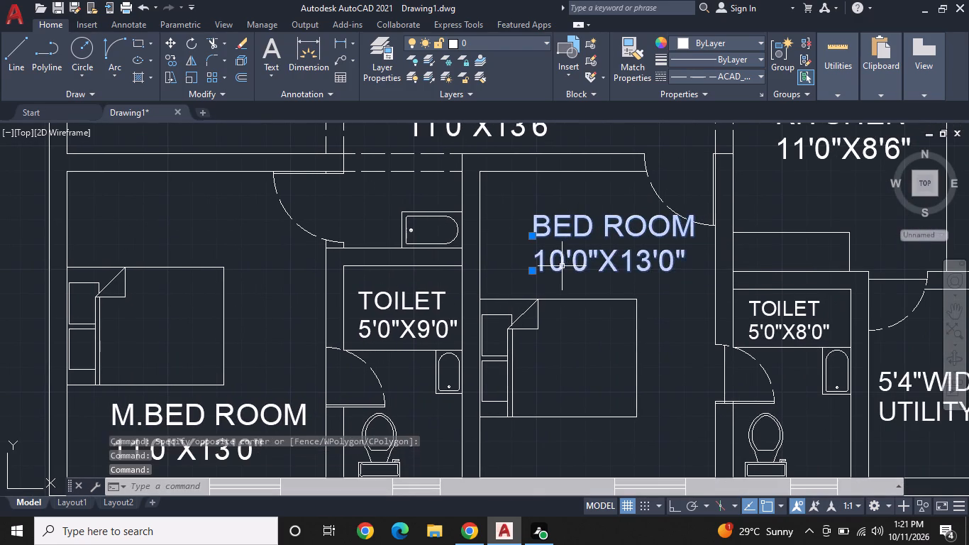
right_click(562, 266)
click(589, 290)
click(538, 271)
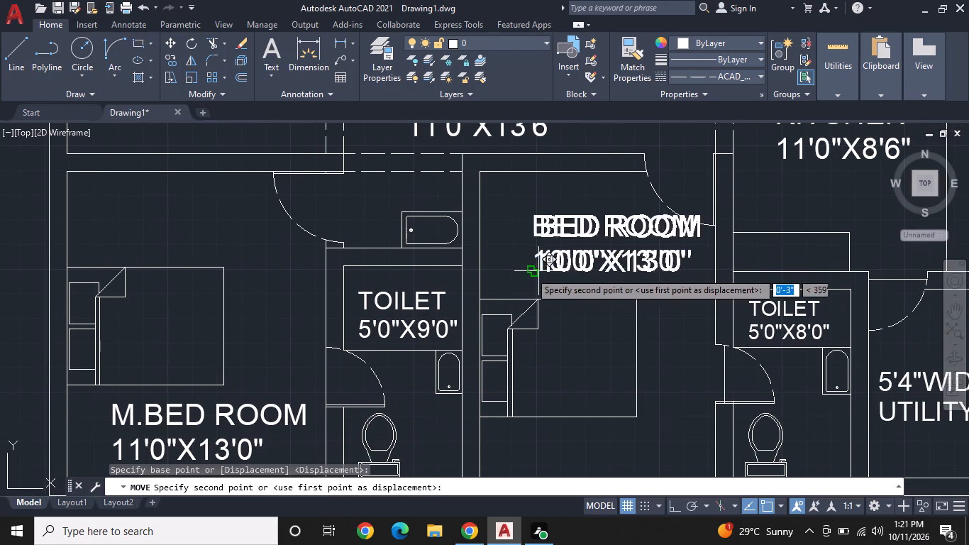
click(512, 271)
Start a solid hatch in grey 147,149,152 and fill the drawing room's west wall north of the entrance door, around the northwest corner.
middle_drag(540, 265, 572, 396)
scroll(569, 387, down, 1)
middle_drag(406, 276, 570, 230)
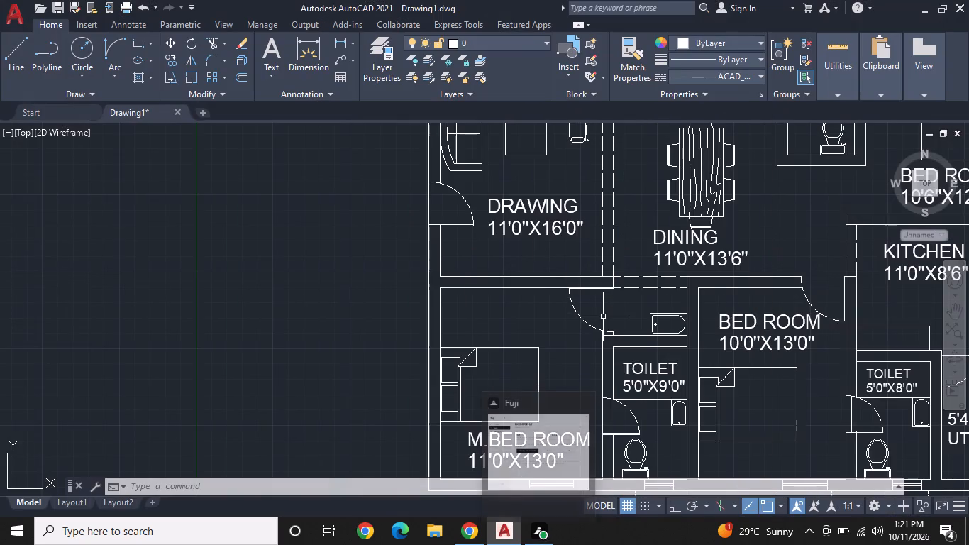
scroll(603, 316, down, 1)
middle_drag(618, 342, 480, 358)
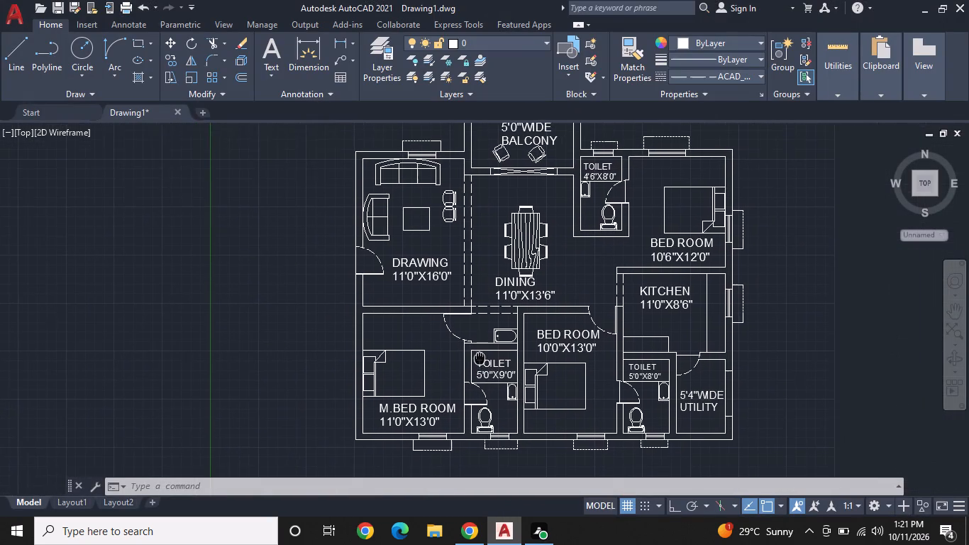
middle_drag(480, 358, 481, 363)
middle_drag(545, 297, 581, 358)
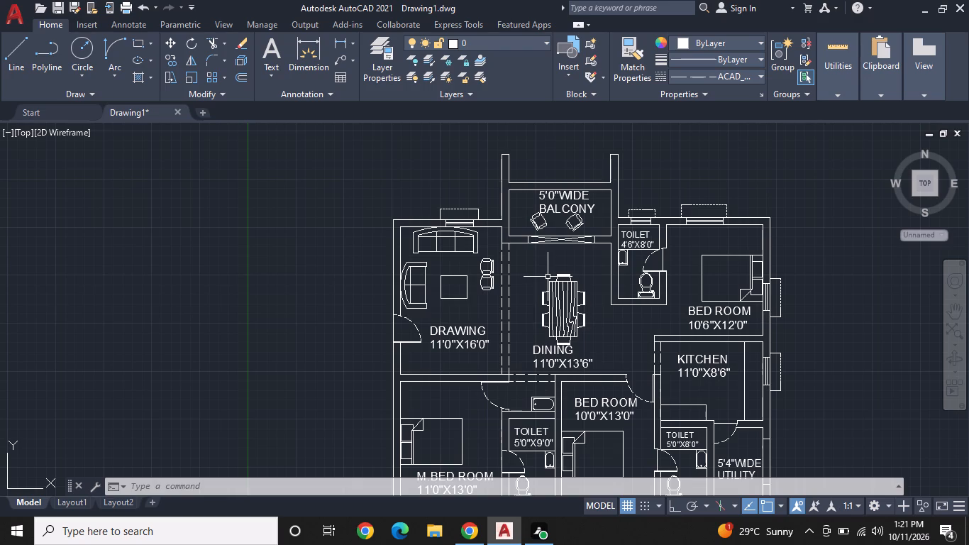
text(H)
key(space)
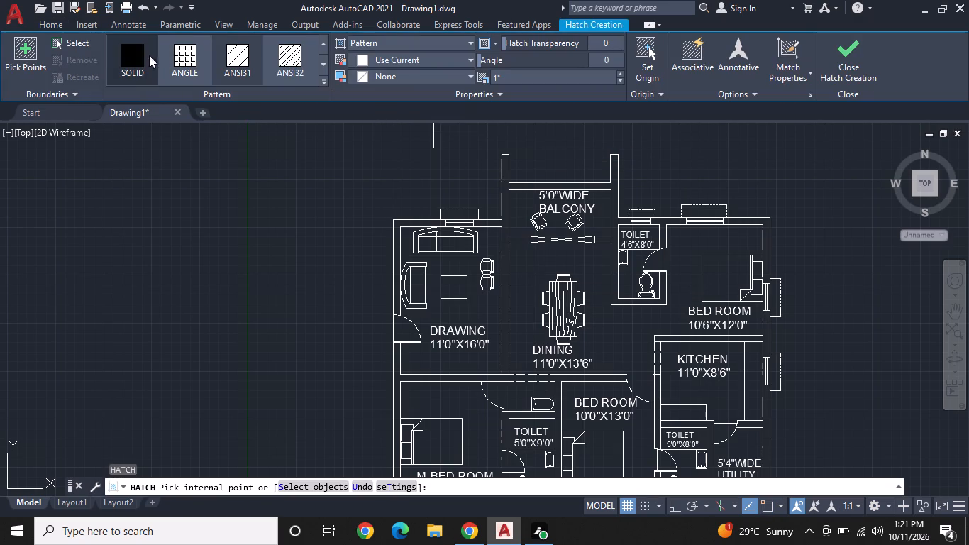
click(135, 55)
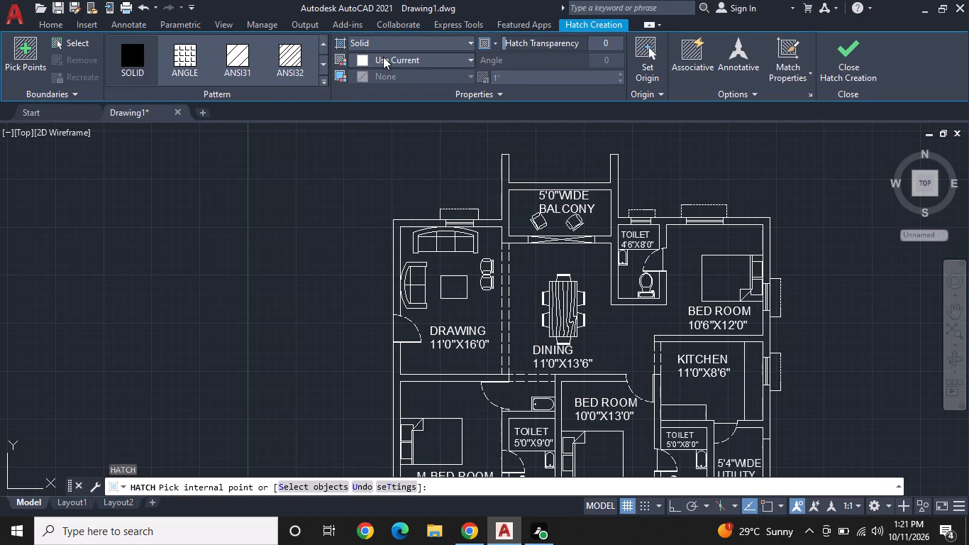
click(383, 57)
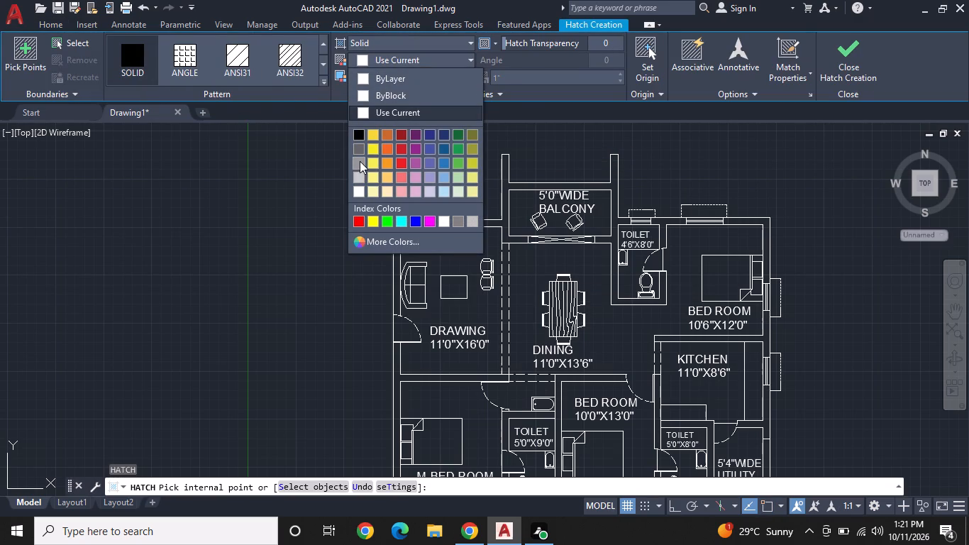
click(360, 161)
middle_drag(375, 261, 385, 228)
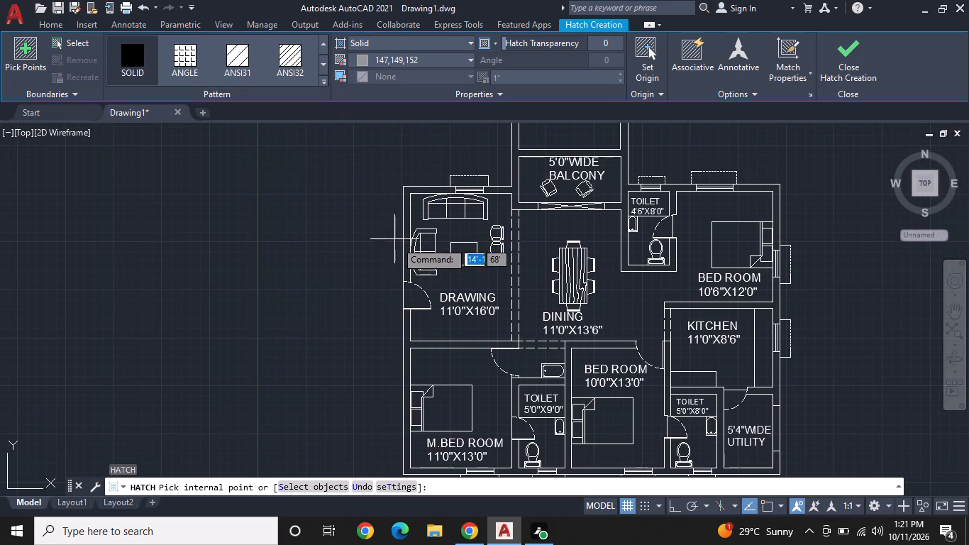
scroll(396, 242, up, 2)
click(421, 219)
Add to the hatch the walls around the balcony and the 4'6"X8'0" toilet, and the northeast bedroom's north wall segments.
scroll(421, 218, down, 1)
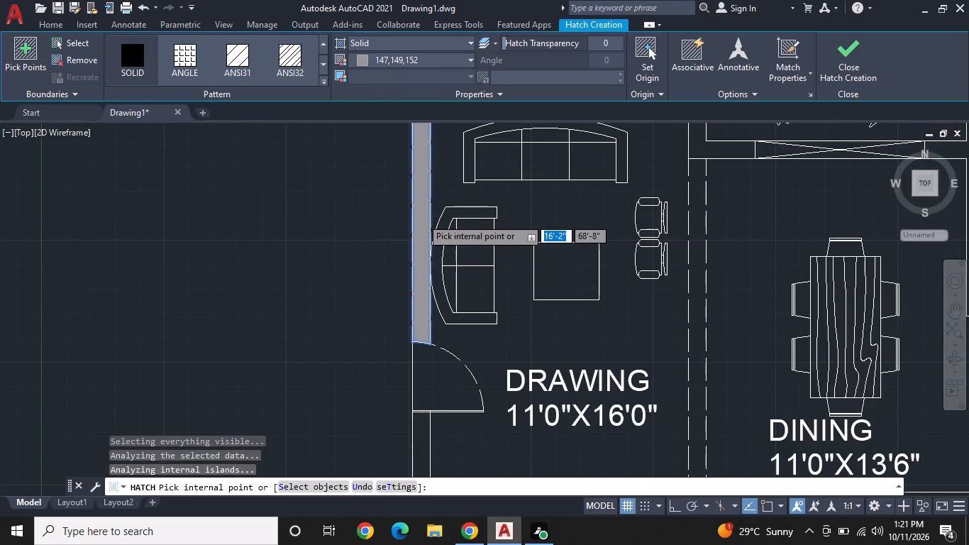
scroll(421, 218, down, 1)
middle_drag(443, 218, 345, 243)
scroll(404, 209, up, 1)
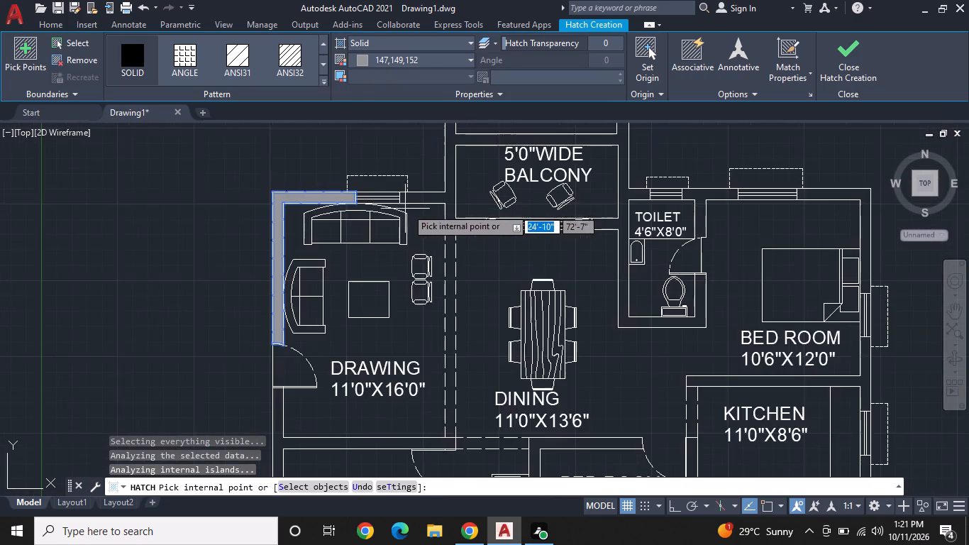
scroll(406, 208, up, 1)
click(438, 193)
scroll(607, 224, down, 1)
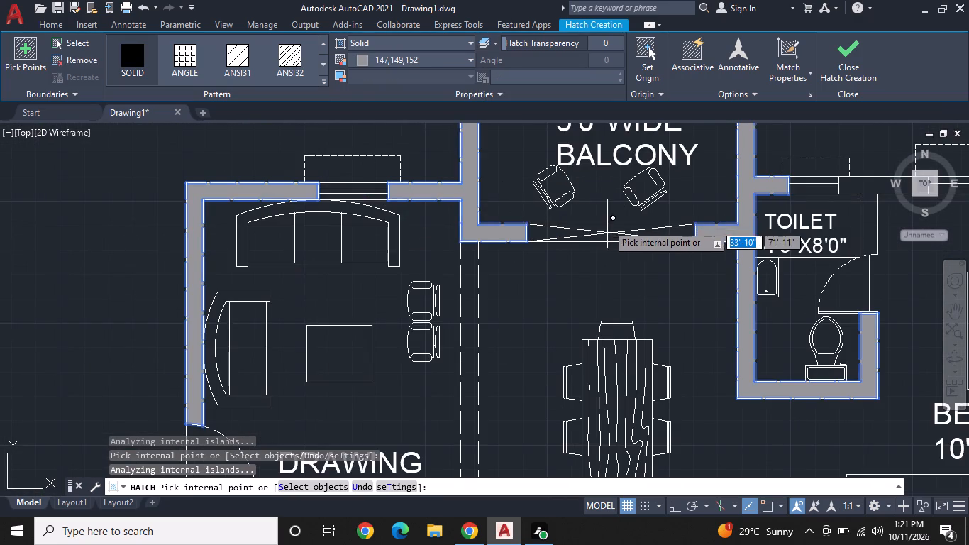
scroll(607, 224, down, 1)
scroll(780, 224, up, 2)
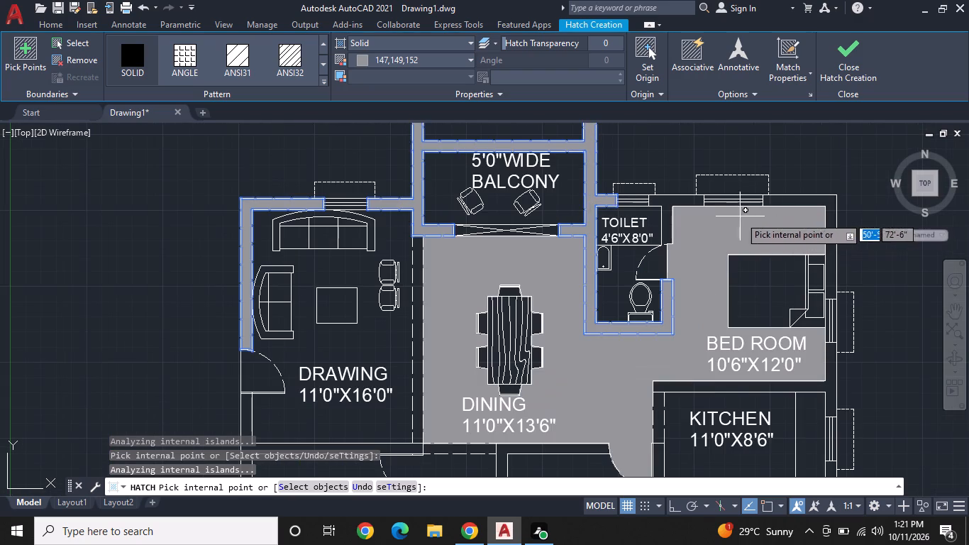
click(677, 202)
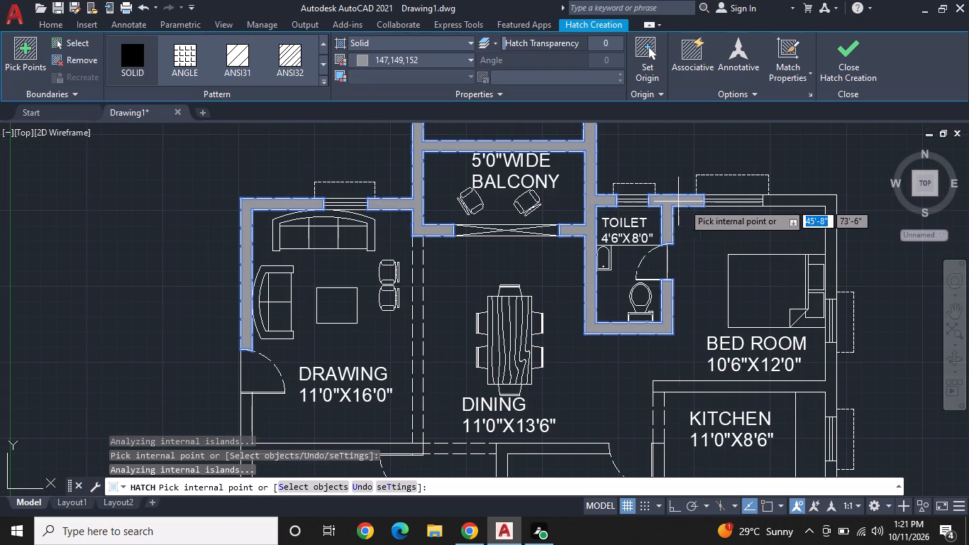
click(793, 202)
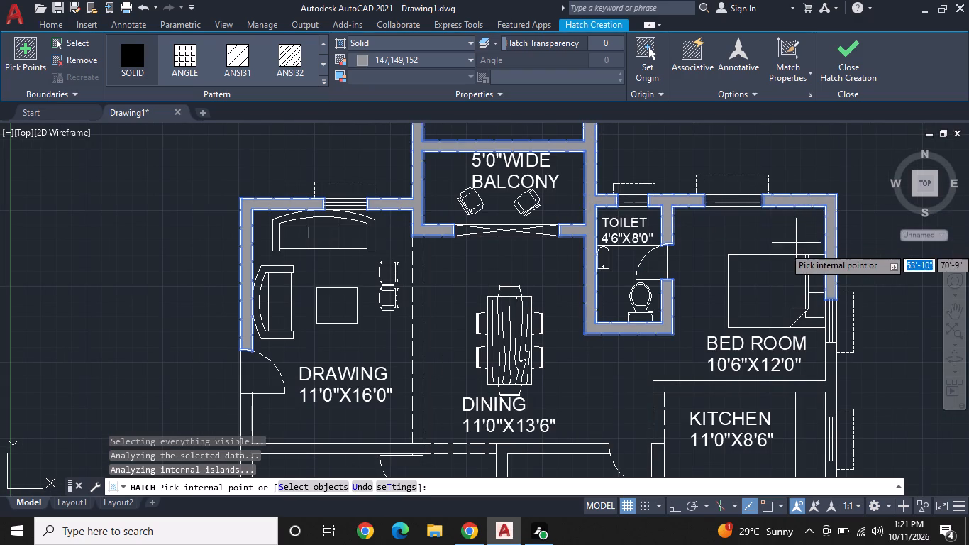
Add to the hatch the kitchen's north, east and south walls, the utility's walls, and the wall separating the kitchen from the BED ROOM 10'0"X13'0".
middle_drag(793, 255, 573, 155)
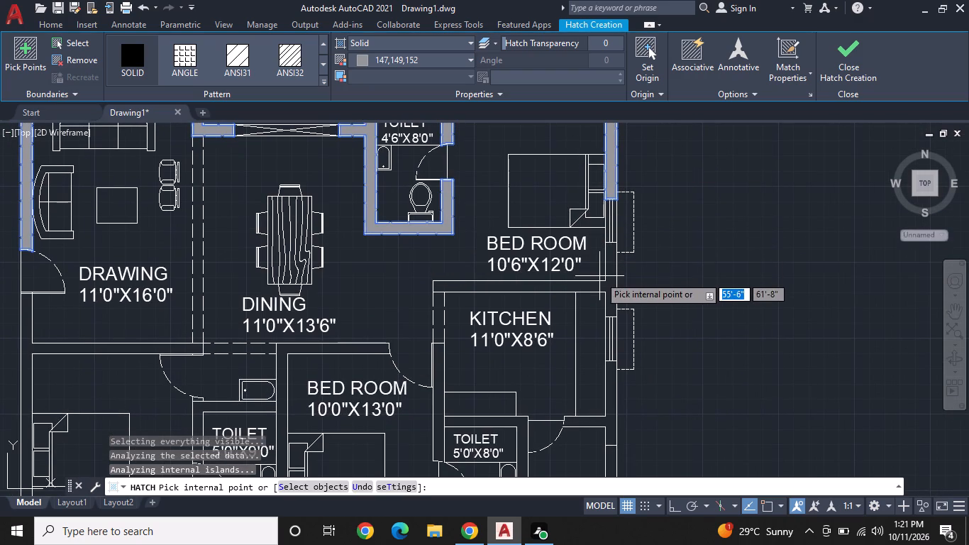
click(594, 287)
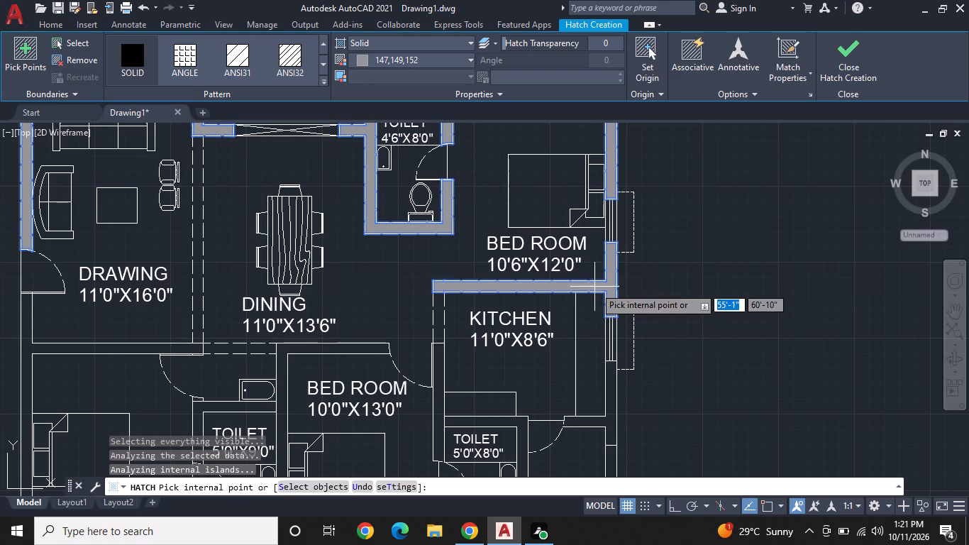
middle_drag(594, 287, 600, 187)
middle_click(600, 181)
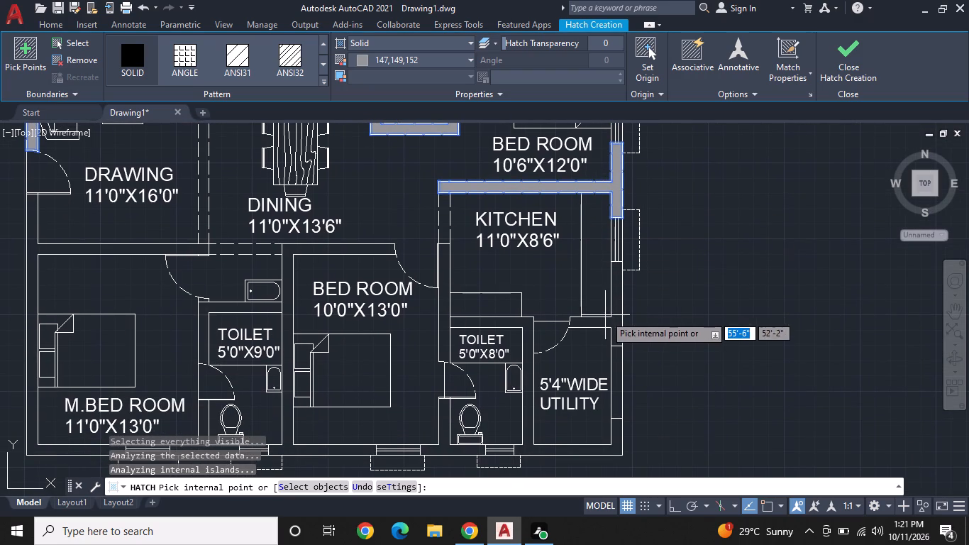
double_click(607, 320)
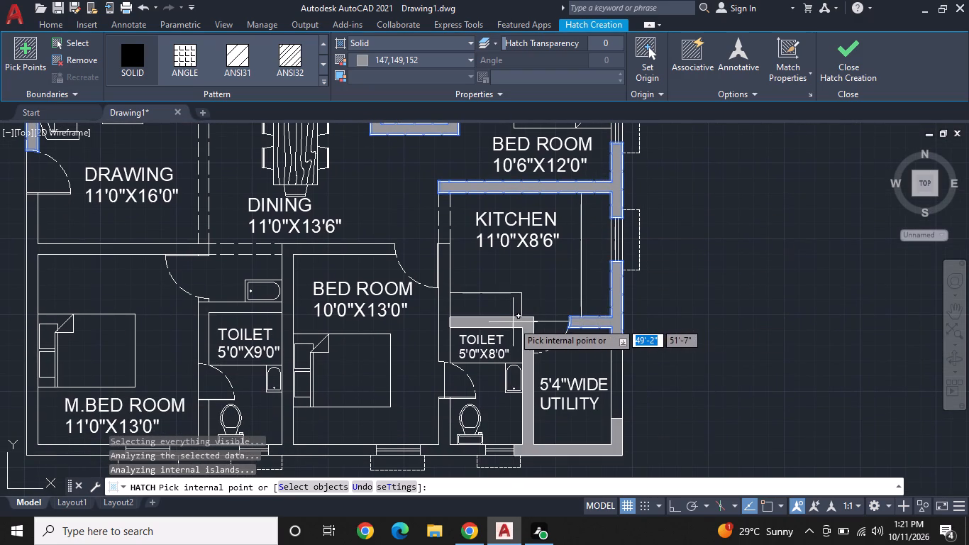
click(513, 322)
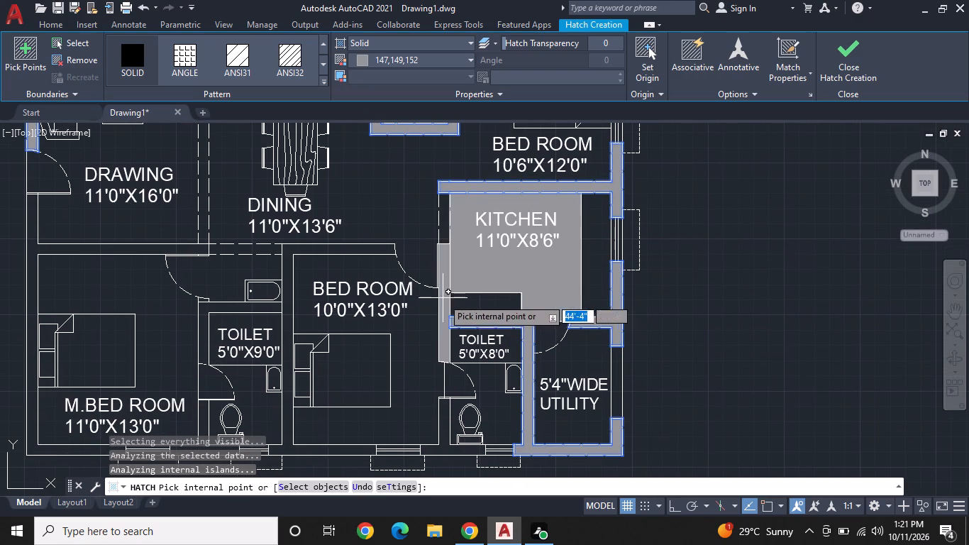
click(443, 298)
Fill the remaining walls around the southern toilets, BED ROOM 10'0"X13'0" and M.BED ROOM, up to the drawing room's west wall, and finish the hatch.
middle_drag(449, 303, 503, 194)
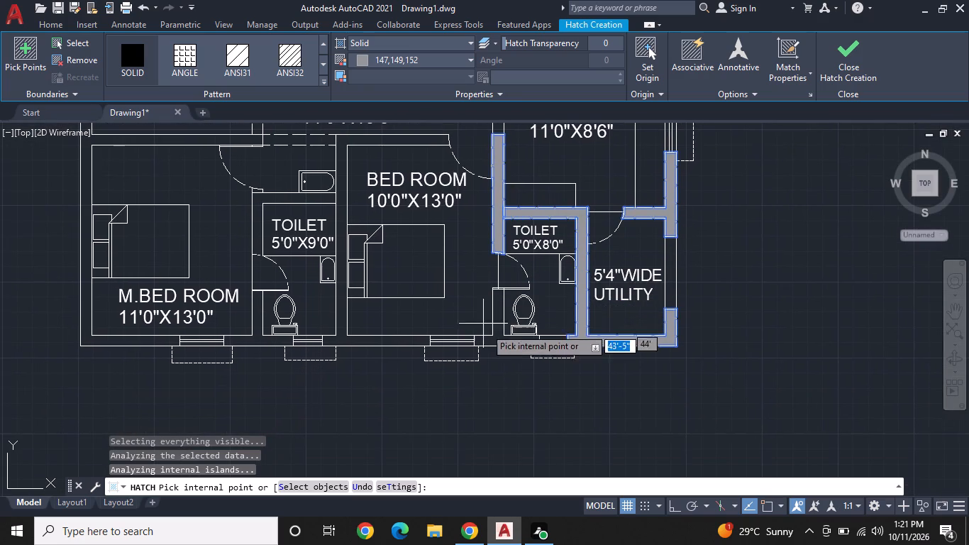
click(497, 342)
click(396, 341)
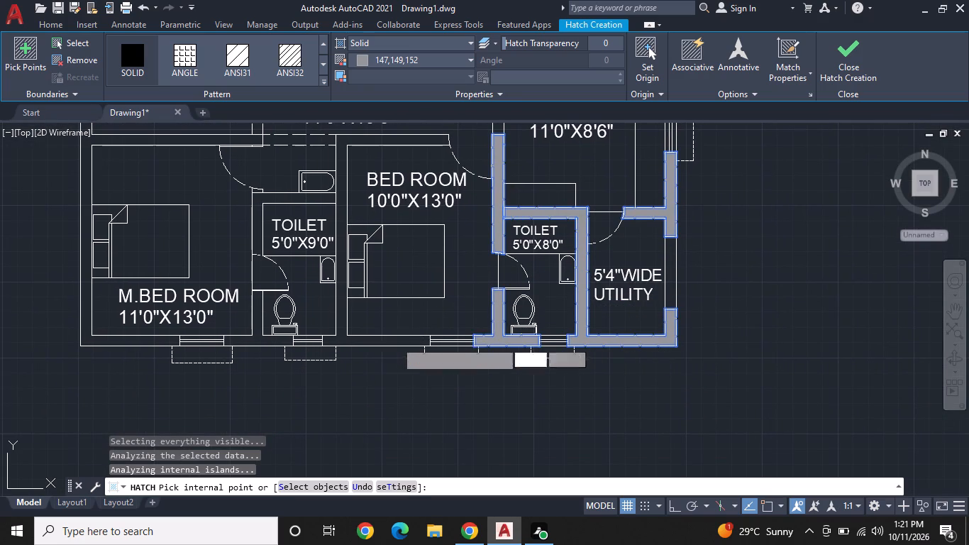
middle_drag(386, 294, 620, 284)
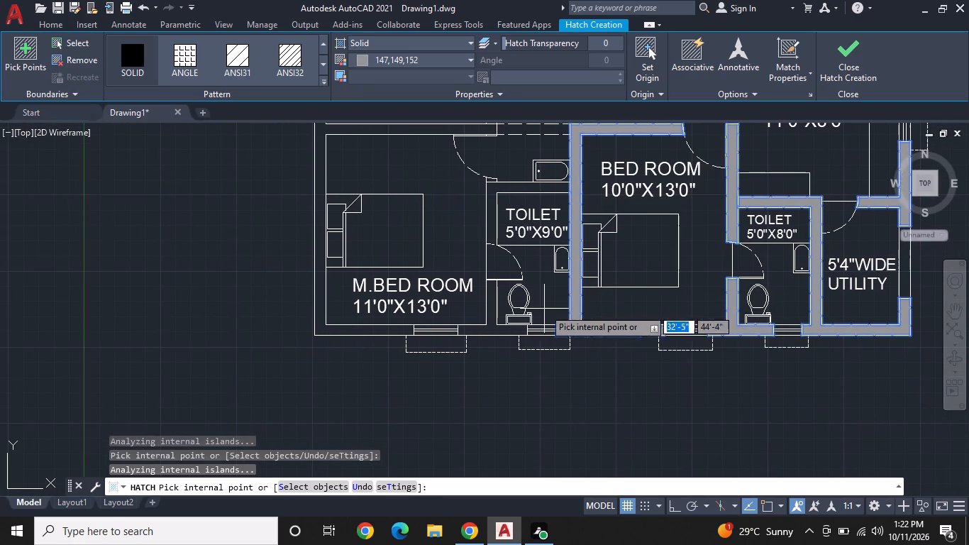
double_click(495, 326)
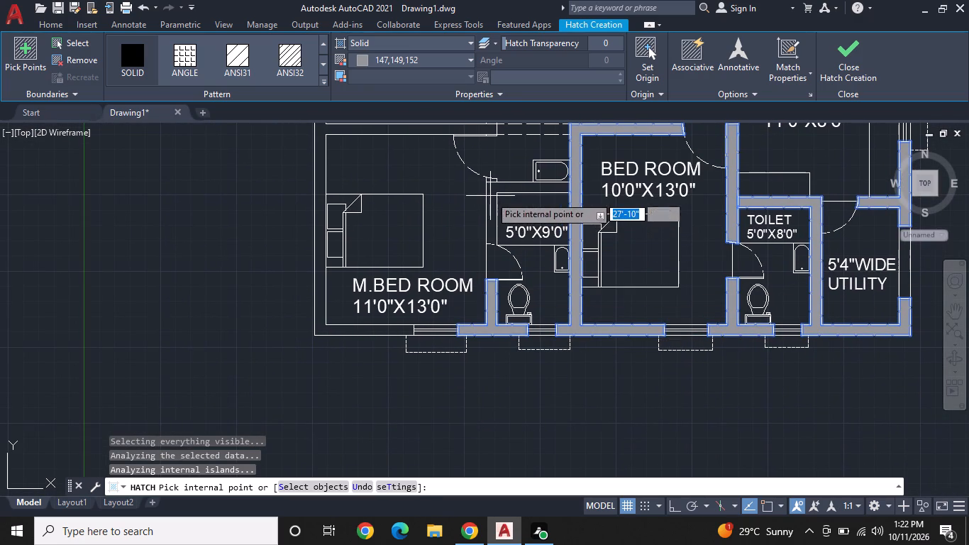
click(489, 196)
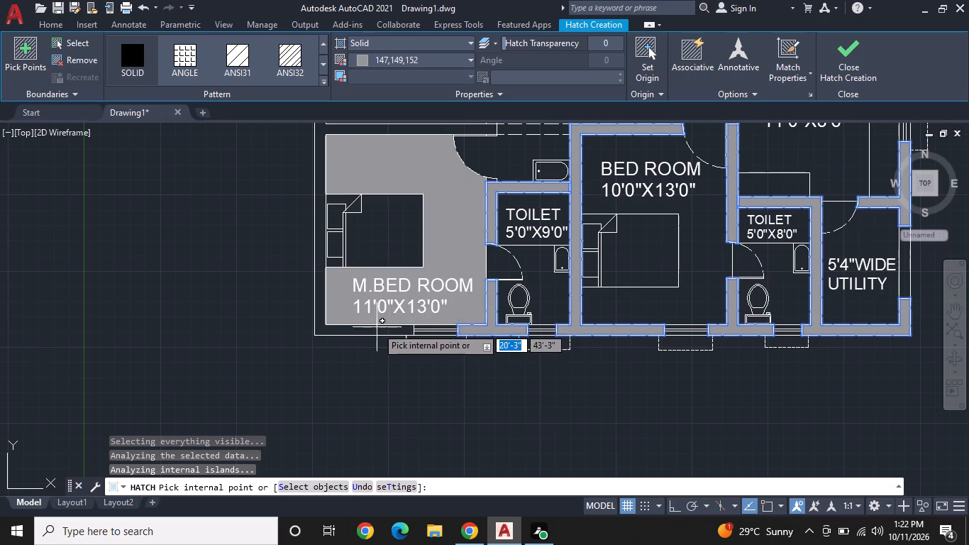
click(376, 329)
middle_drag(411, 226, 432, 263)
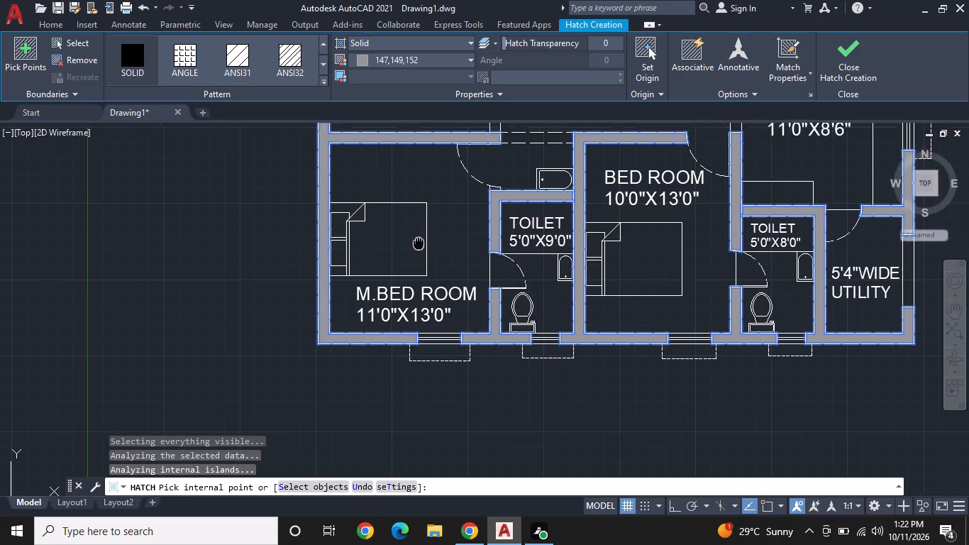
middle_drag(432, 263, 477, 334)
middle_drag(481, 341, 494, 354)
scroll(497, 284, down, 1)
middle_drag(519, 248, 484, 340)
key(Escape)
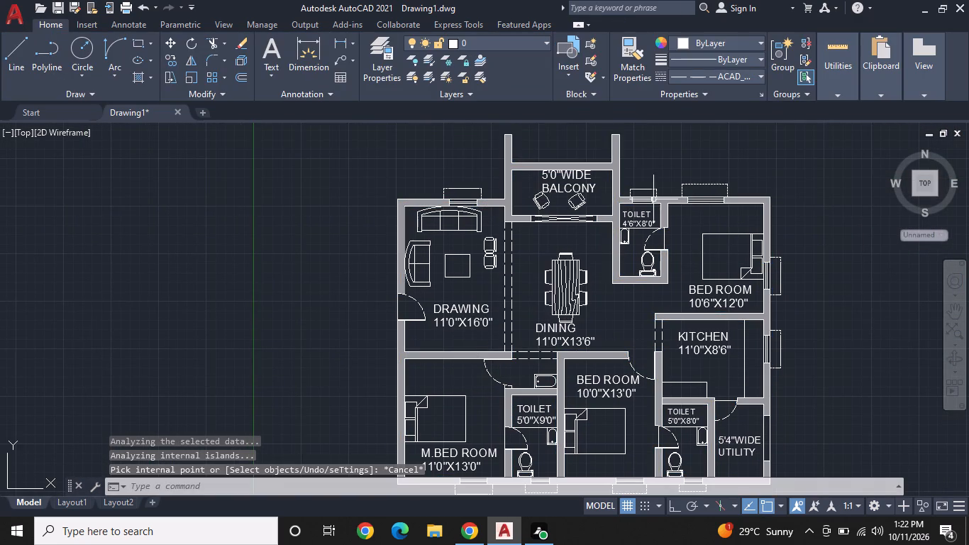
Draw a rectangle about 2' by 1'-11" on the kitchen's east counter, from its edge line to the wall beside the window.
scroll(653, 199, down, 1)
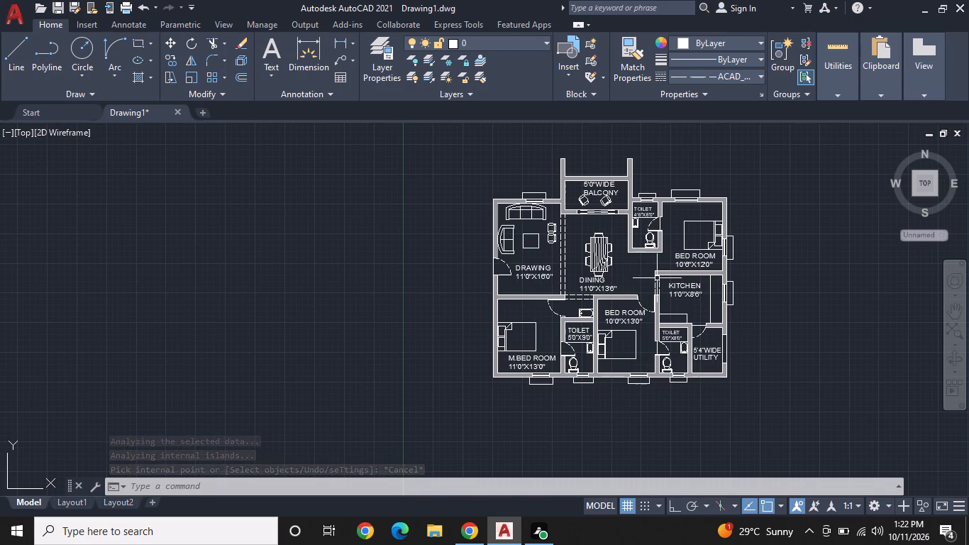
scroll(657, 278, up, 1)
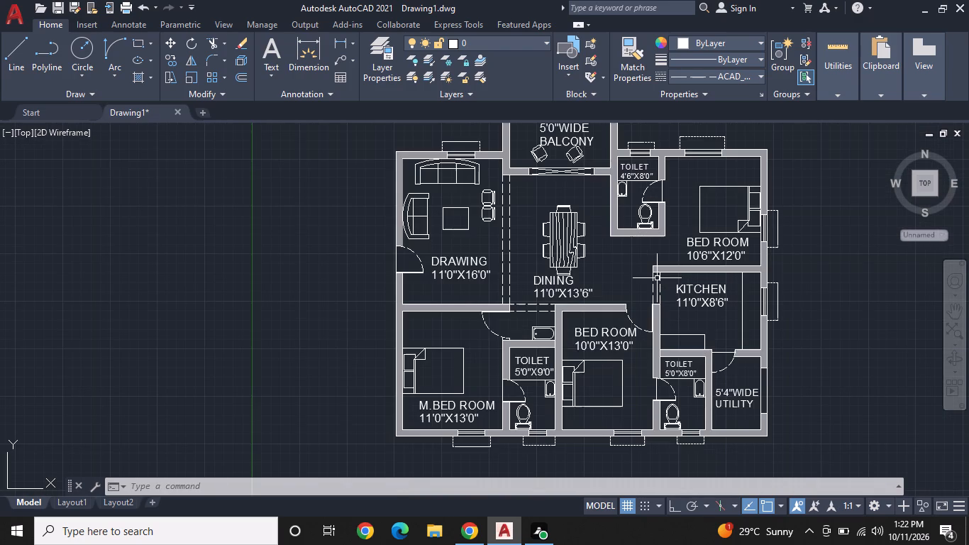
scroll(653, 278, up, 2)
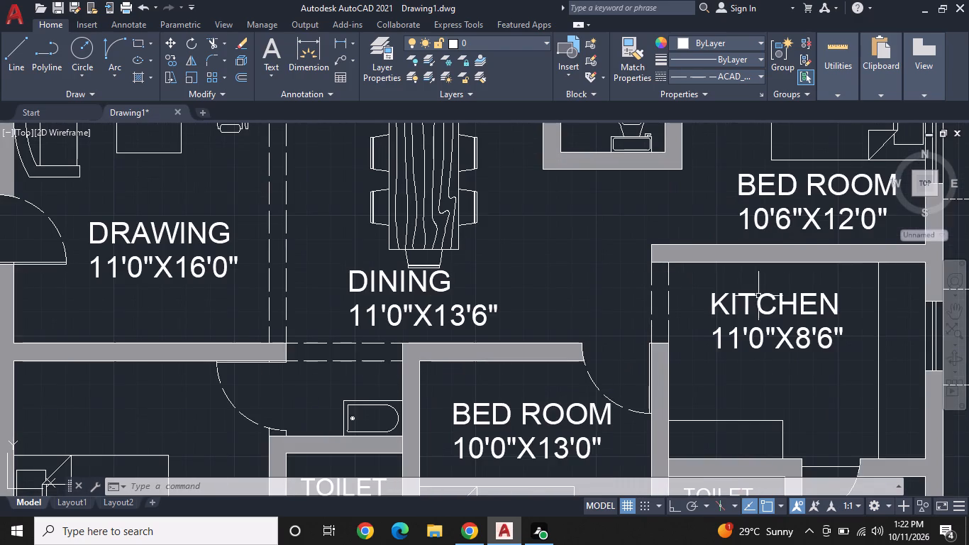
middle_drag(764, 298, 547, 276)
middle_drag(526, 260, 519, 256)
middle_drag(510, 251, 499, 244)
scroll(646, 280, up, 2)
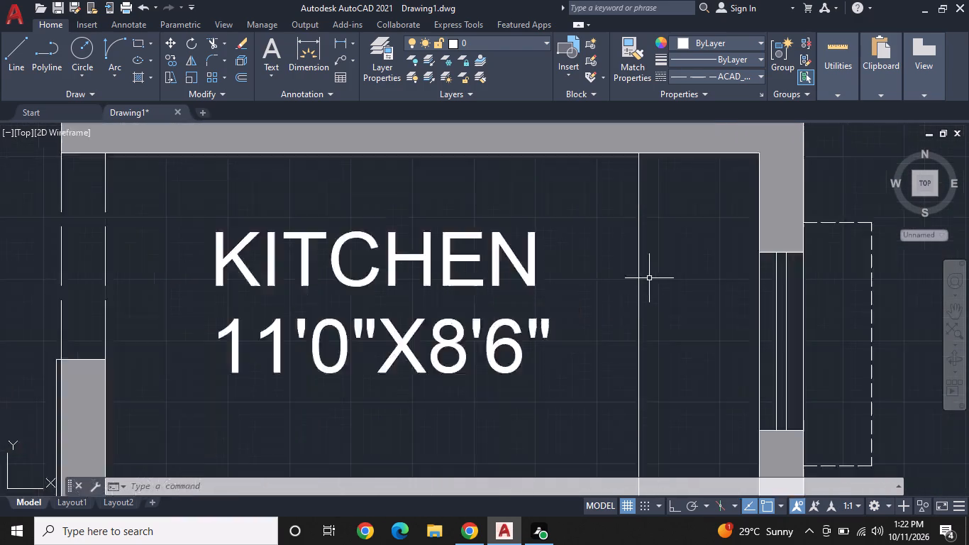
click(138, 45)
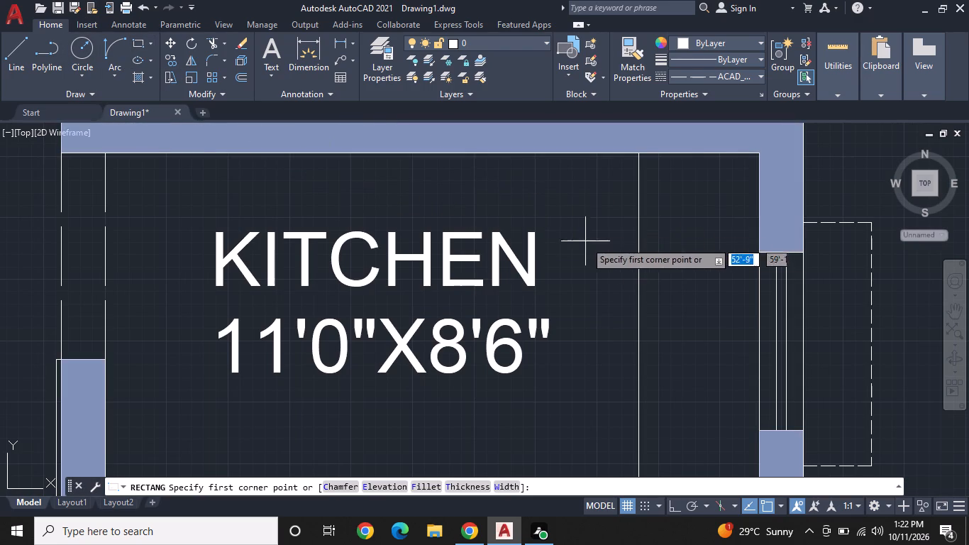
middle_drag(598, 249, 489, 168)
middle_drag(486, 165, 478, 156)
middle_drag(540, 206, 525, 252)
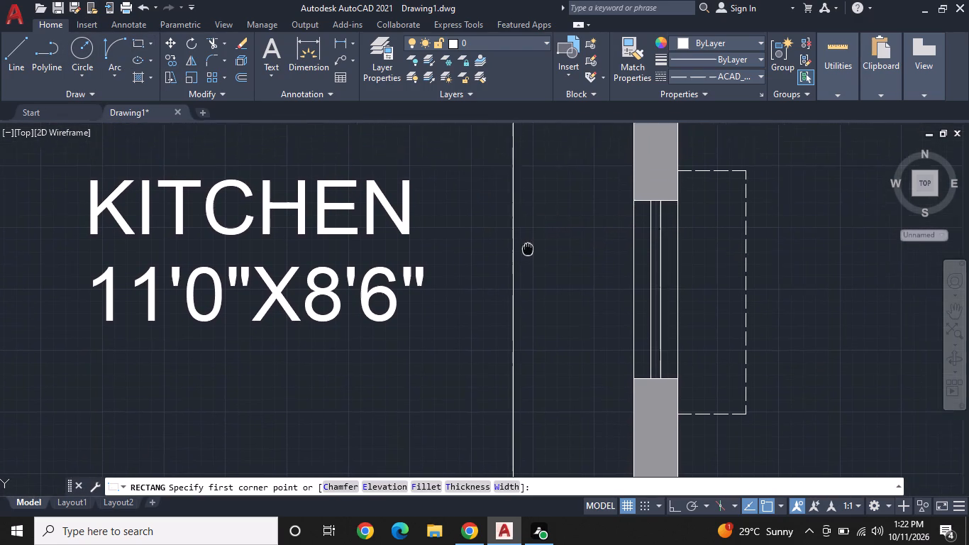
middle_drag(525, 252, 453, 242)
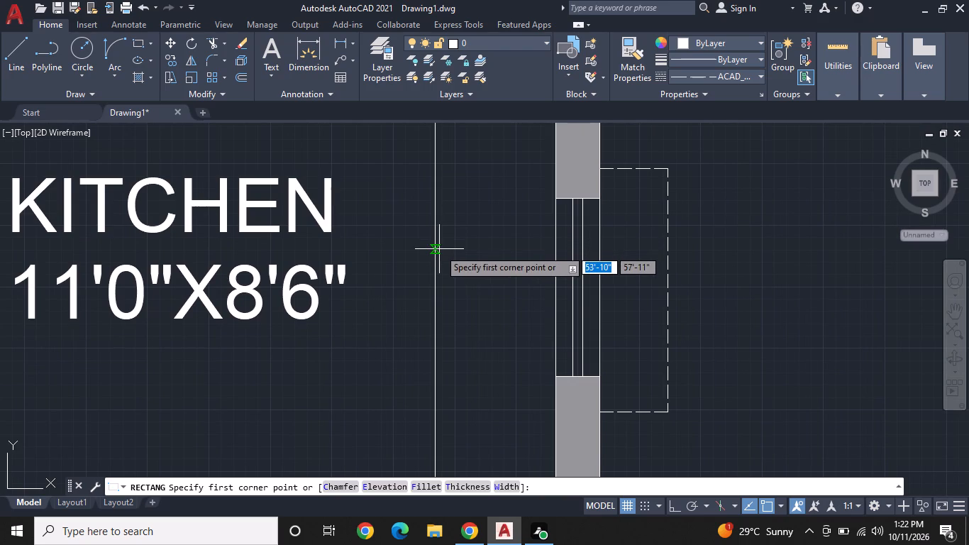
click(439, 249)
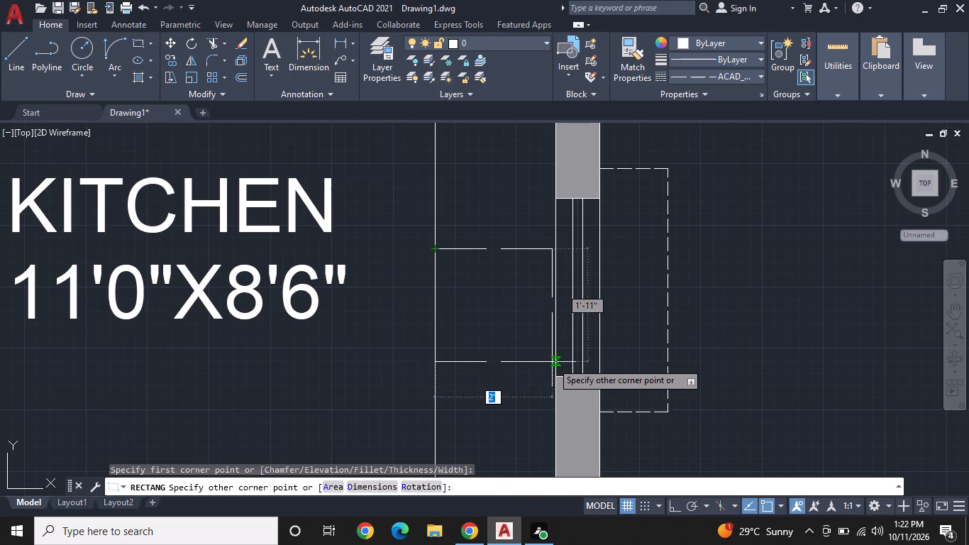
click(555, 360)
Set the linetype of the counter rectangle to ByLayer.
click(537, 360)
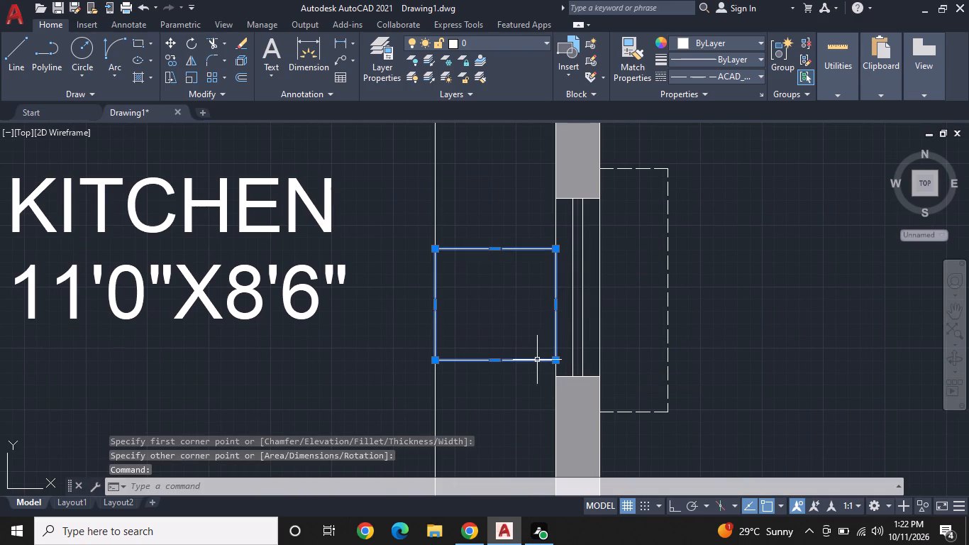
click(736, 76)
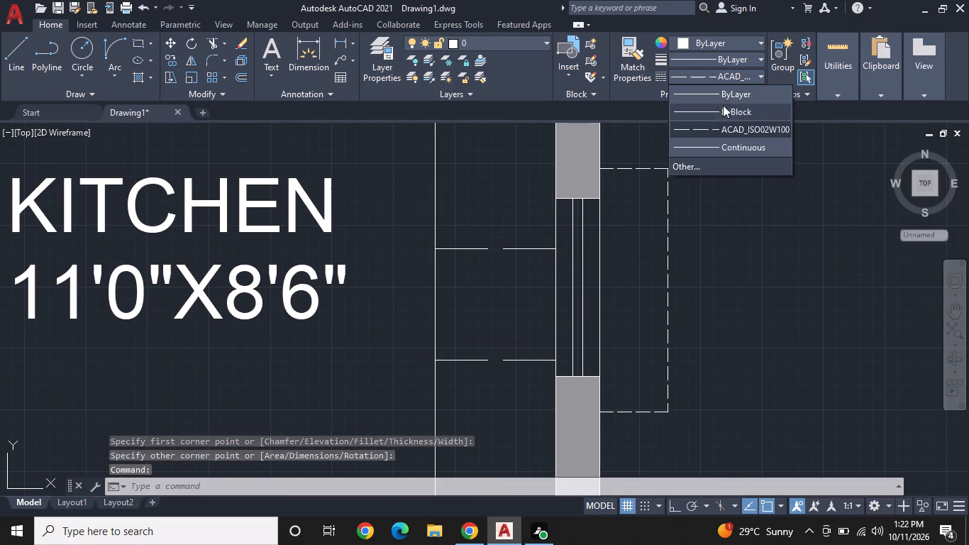
click(724, 96)
middle_click(583, 258)
middle_drag(583, 258, 606, 211)
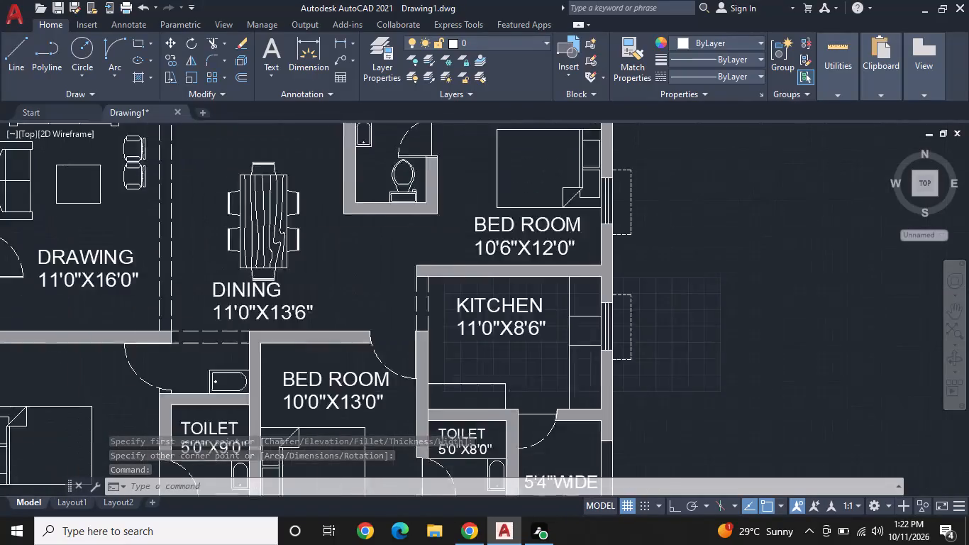
key(Escape)
Draw a small burner circle in the northeast part of the rectangle on the kitchen counter.
scroll(631, 332, up, 3)
middle_click(653, 348)
middle_drag(653, 348, 575, 266)
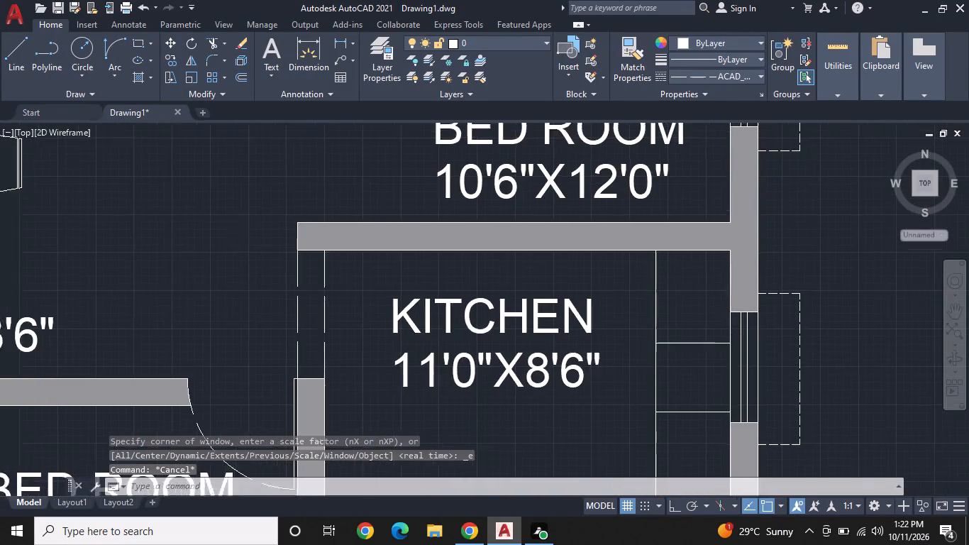
middle_drag(575, 266, 555, 253)
middle_drag(548, 250, 534, 243)
scroll(667, 358, up, 2)
scroll(572, 325, up, 2)
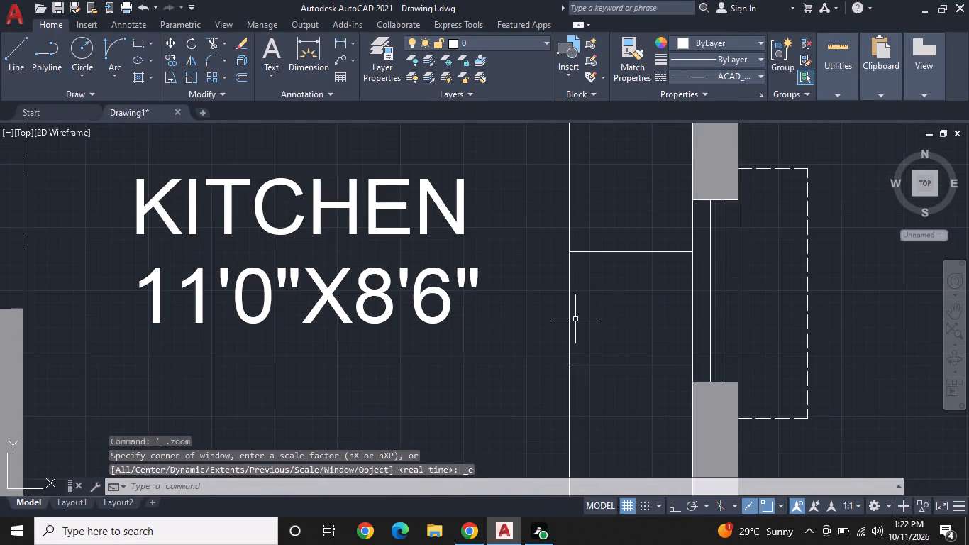
middle_drag(609, 321, 563, 267)
scroll(563, 267, up, 2)
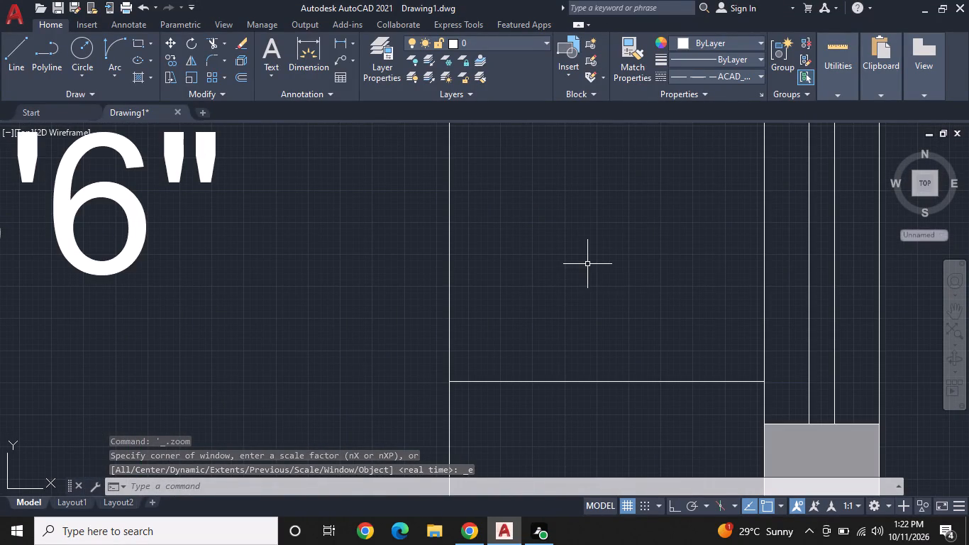
text(C)
key(space)
middle_drag(621, 236, 627, 343)
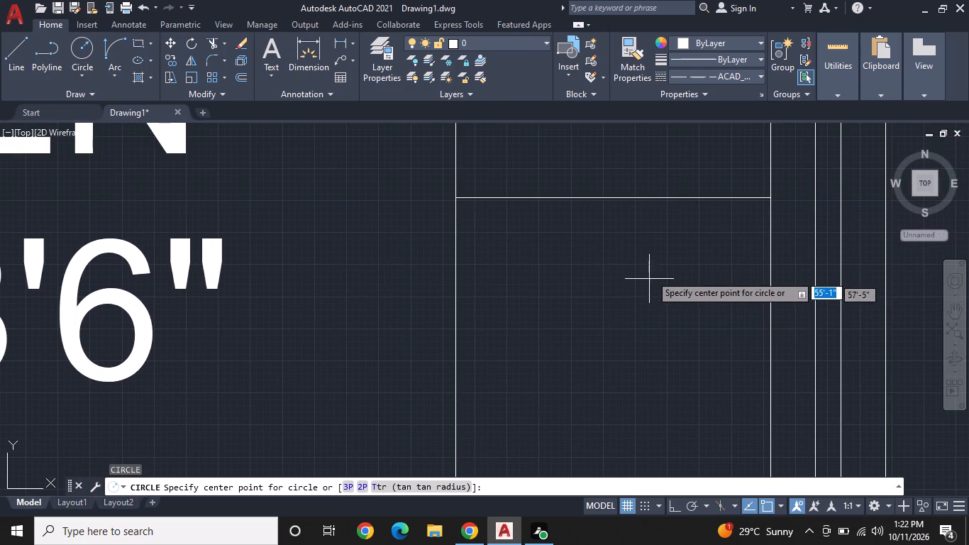
click(653, 267)
click(663, 302)
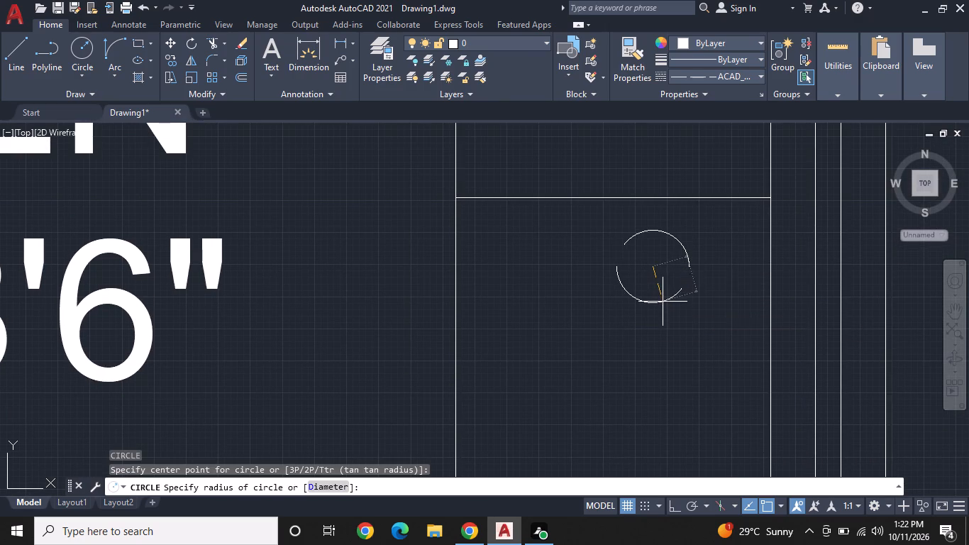
Set the current linetype and the burner circle's linetype to ByLayer.
click(709, 74)
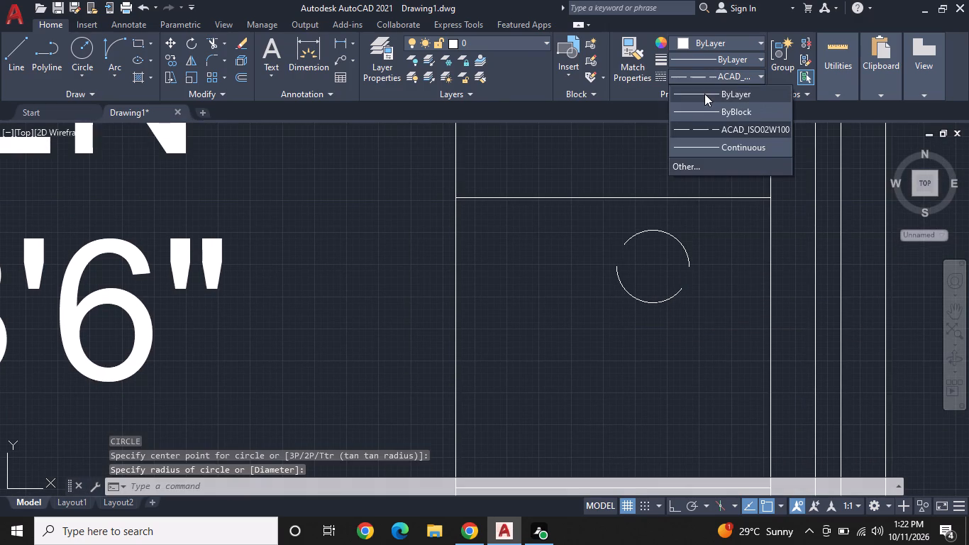
click(704, 94)
click(684, 246)
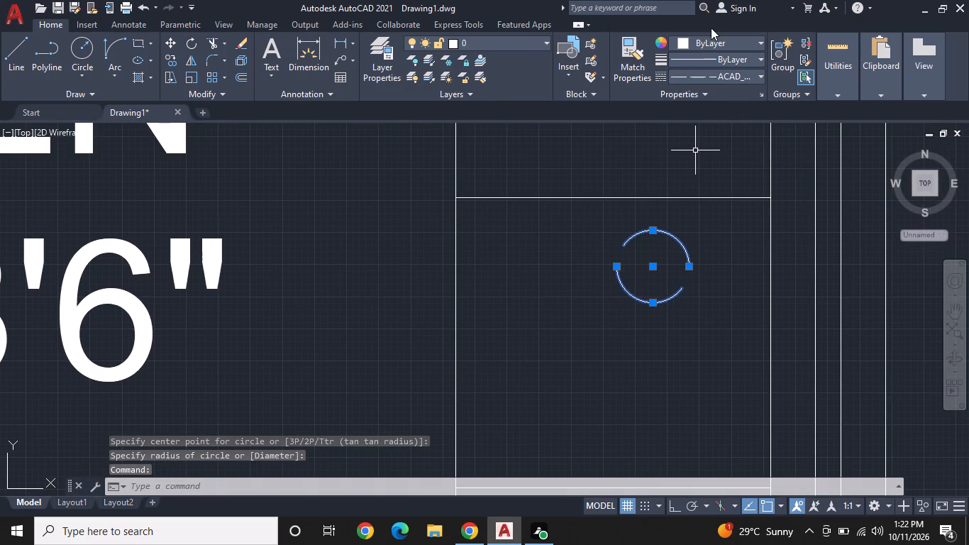
click(726, 75)
click(724, 91)
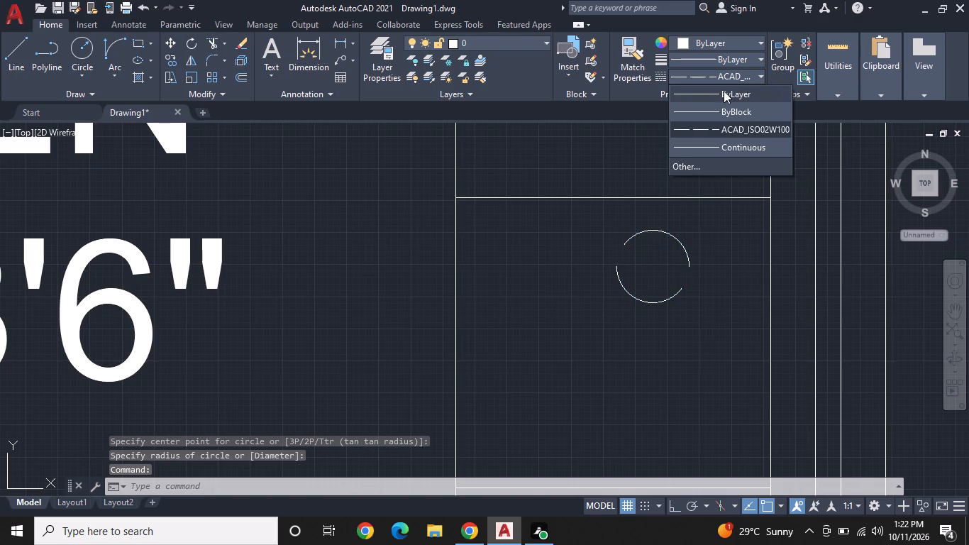
Copy the burner circle about 1" due east with Ortho on, so the two circles overlap.
right_click(689, 233)
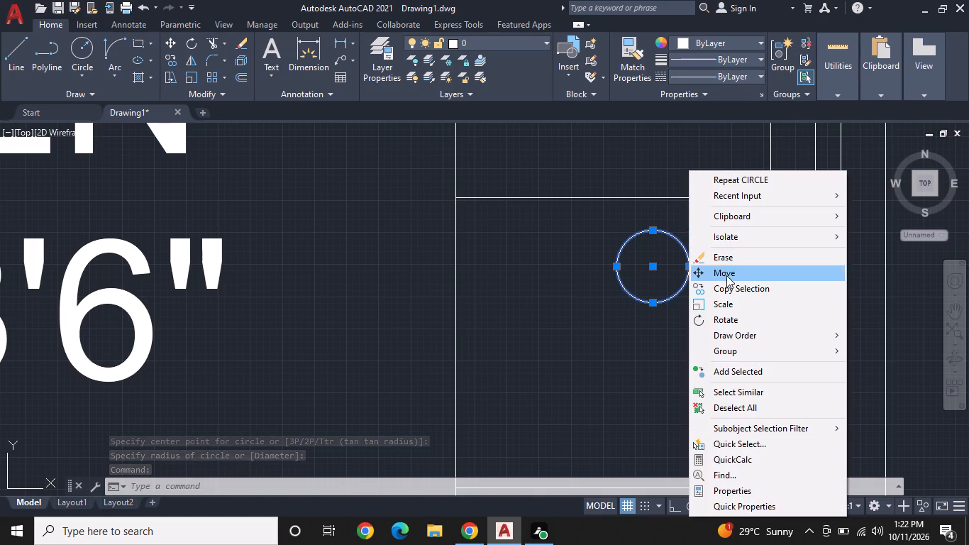
click(732, 284)
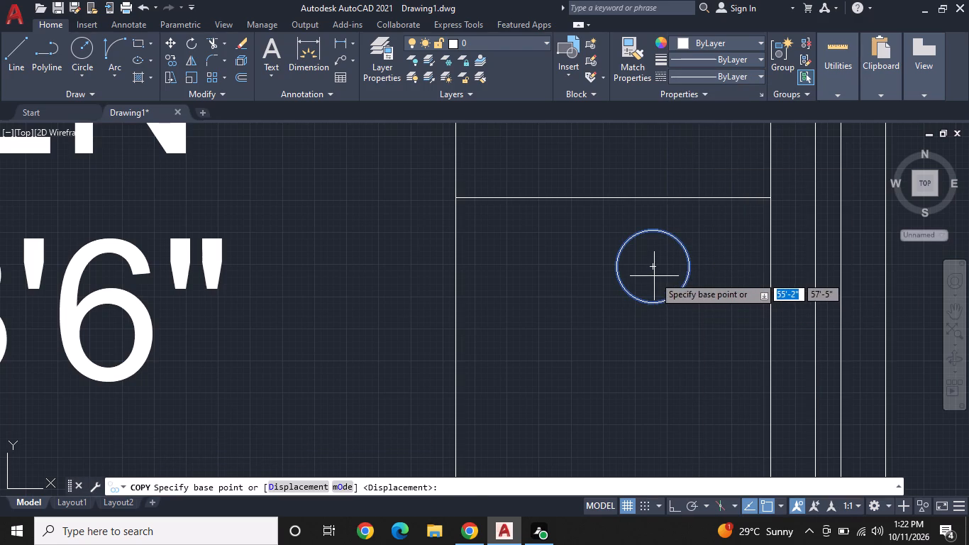
click(654, 268)
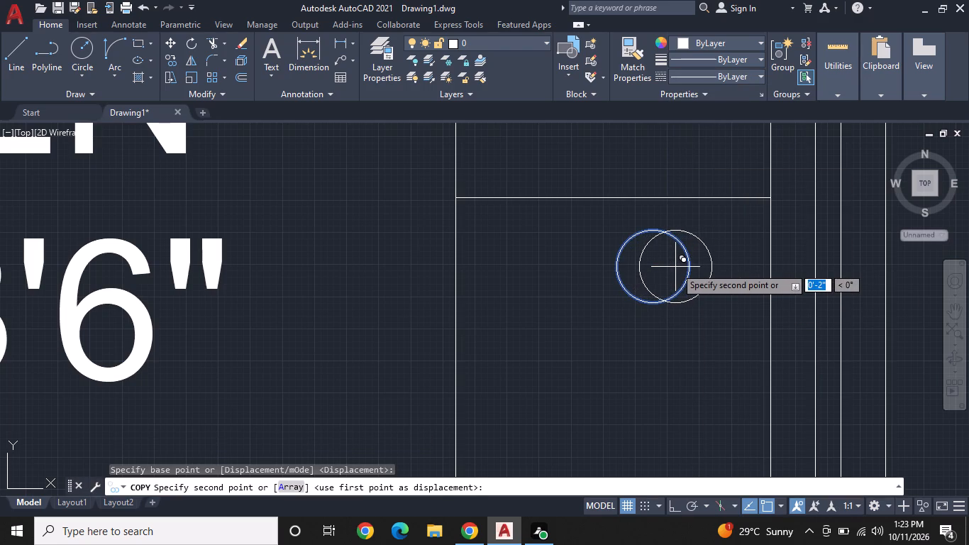
key(F8)
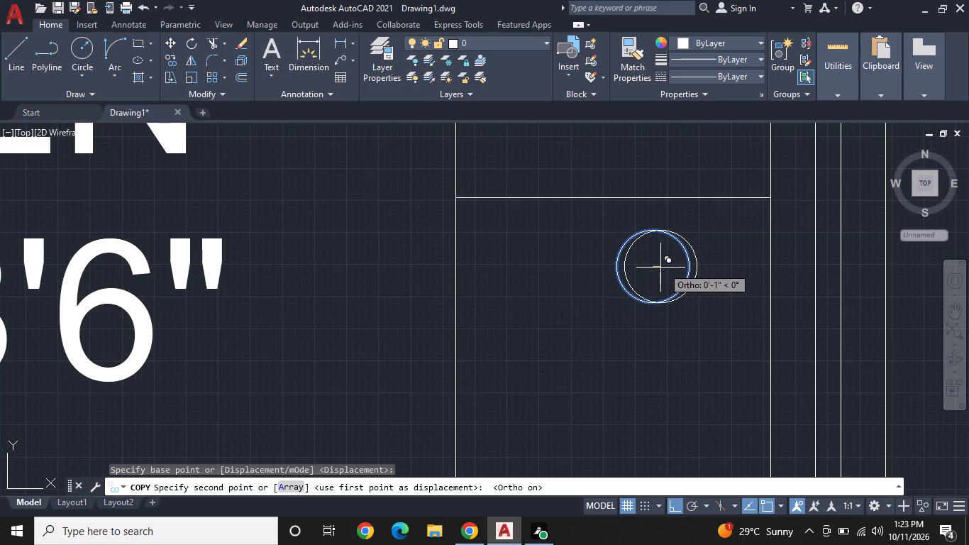
click(663, 267)
right_click(663, 267)
click(702, 285)
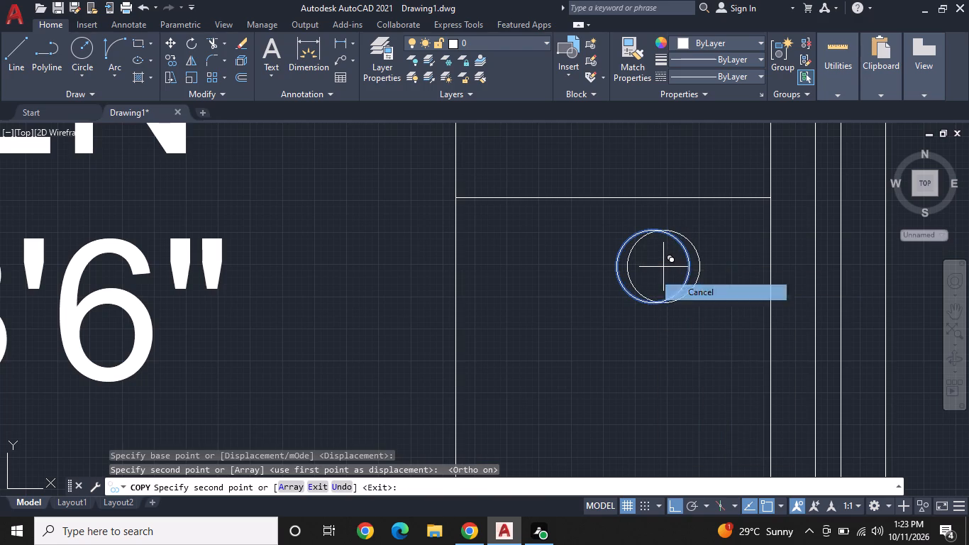
Copy the two overlapping burner circles about 10" straight south within the stove rectangle.
click(705, 301)
click(619, 251)
right_click(619, 251)
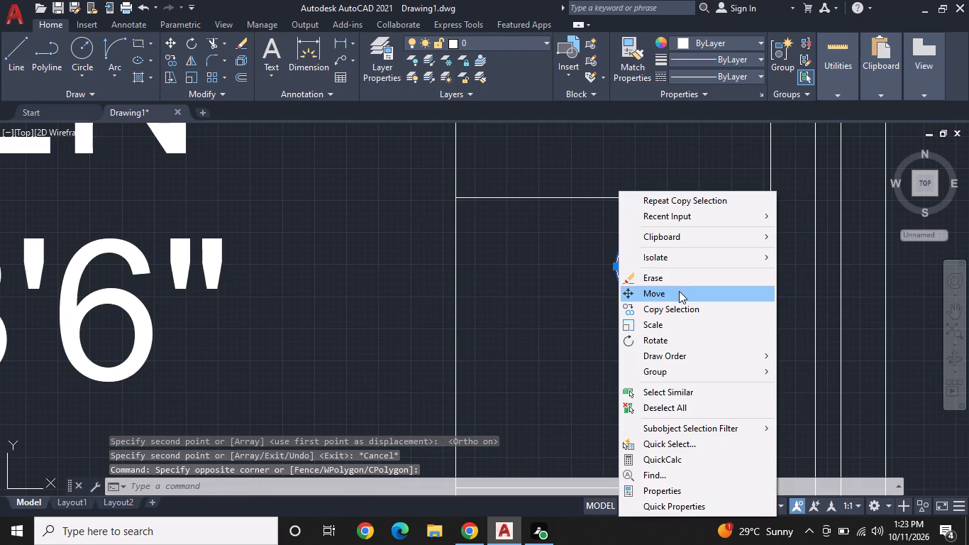
click(677, 305)
click(661, 267)
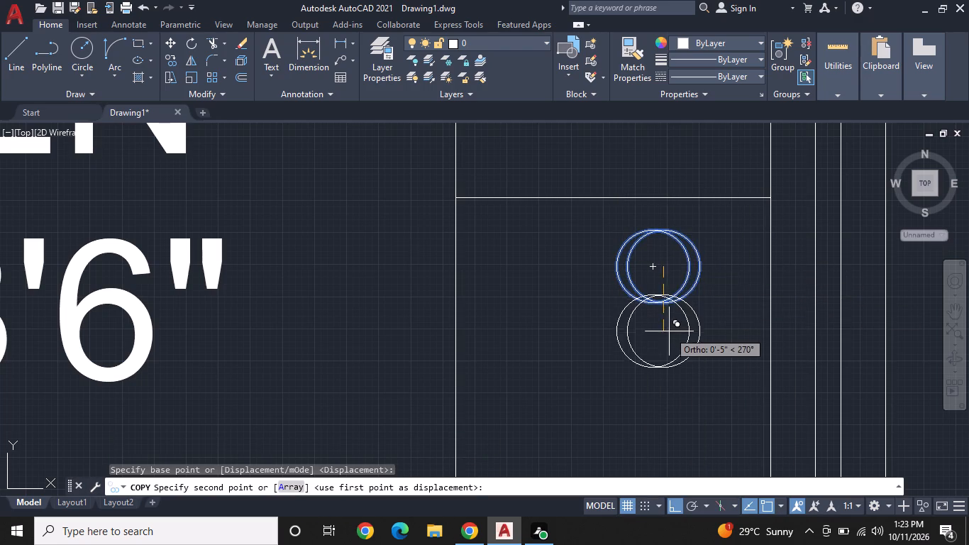
middle_drag(670, 331, 668, 249)
click(671, 312)
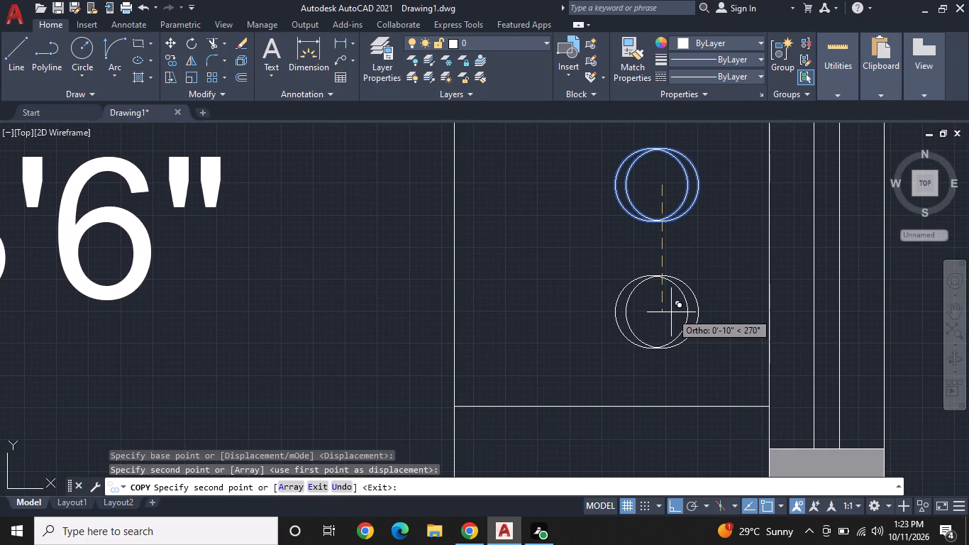
key(space)
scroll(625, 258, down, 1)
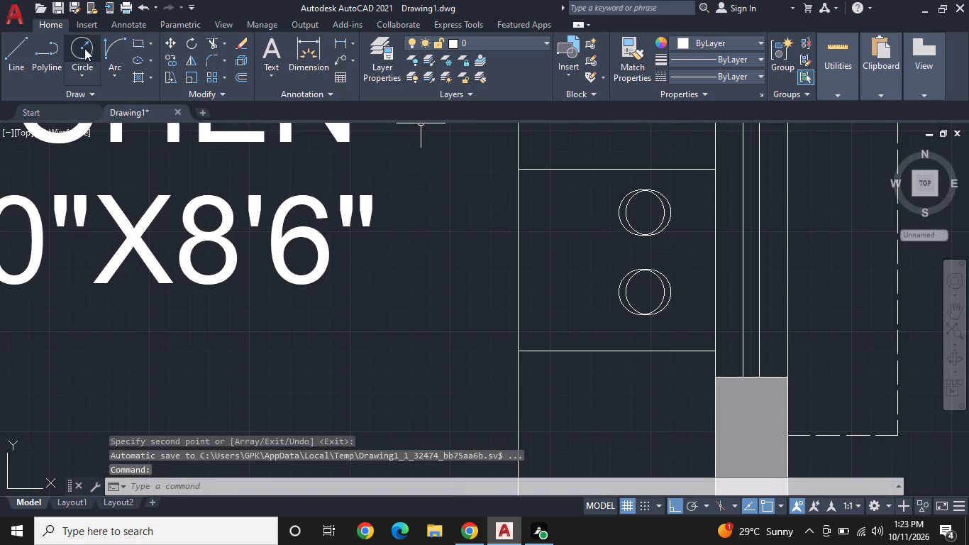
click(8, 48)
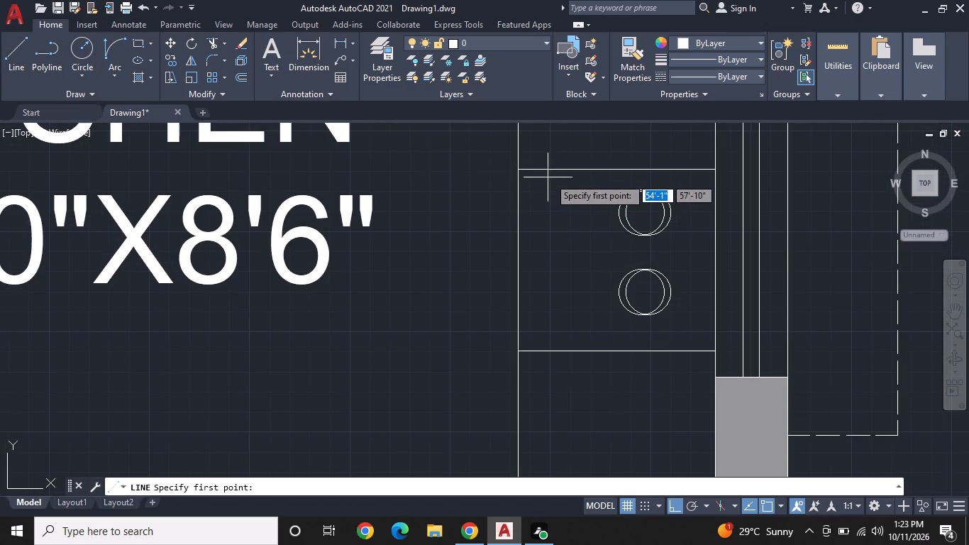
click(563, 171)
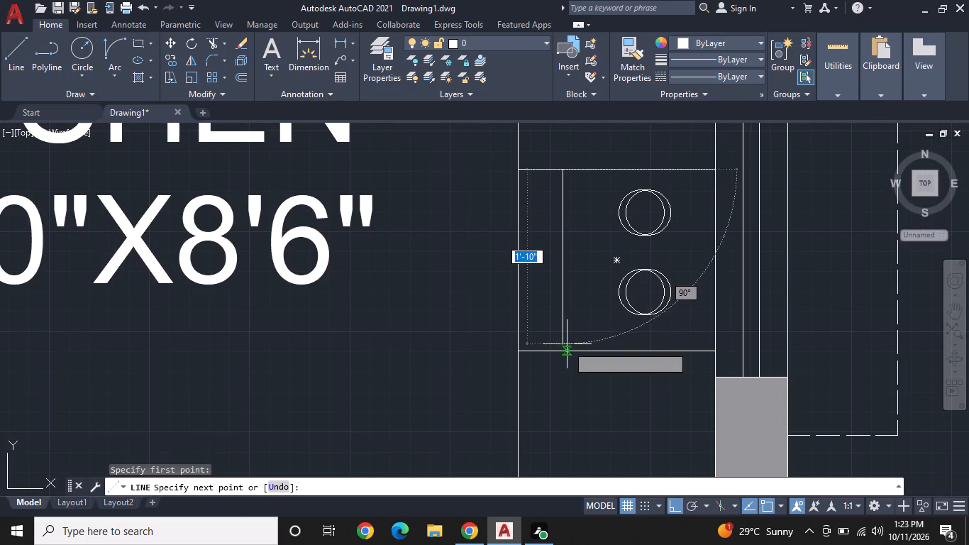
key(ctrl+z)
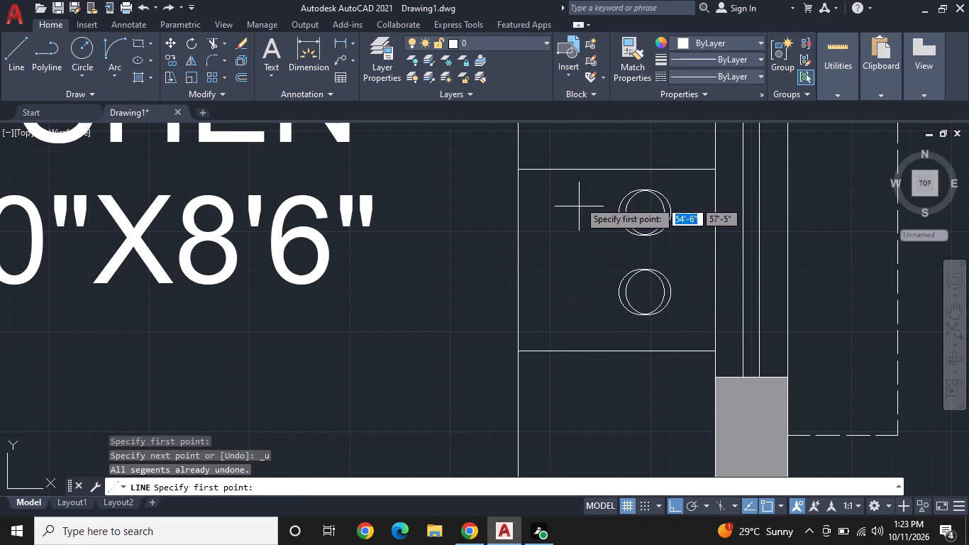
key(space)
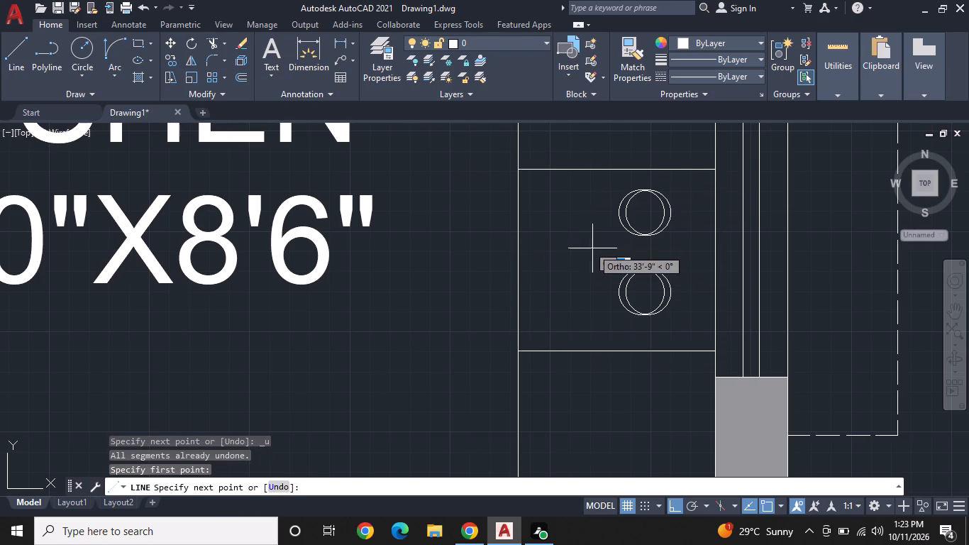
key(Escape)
Draw a vertical line about 1'-10" long across the stove rectangle, west of the burners, from its north edge to its south edge.
key(space)
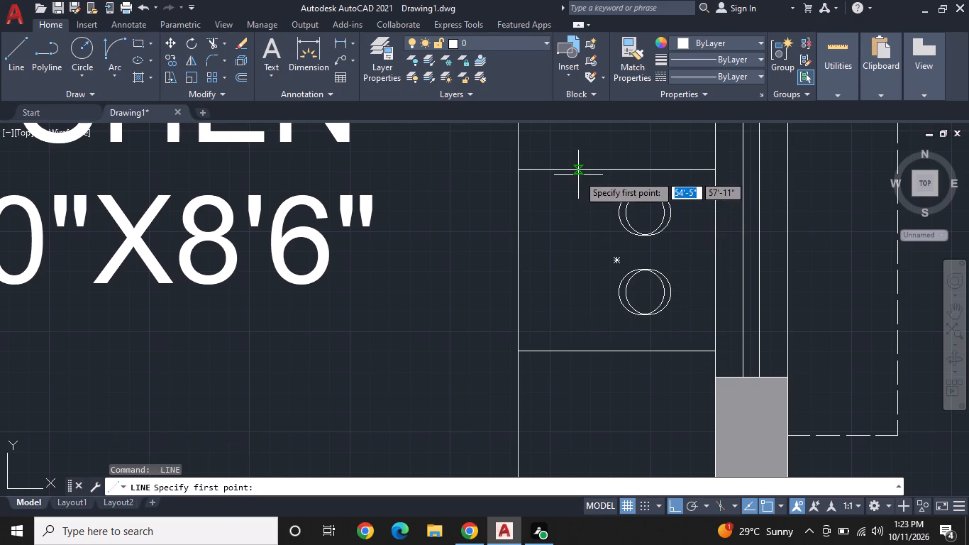
click(577, 172)
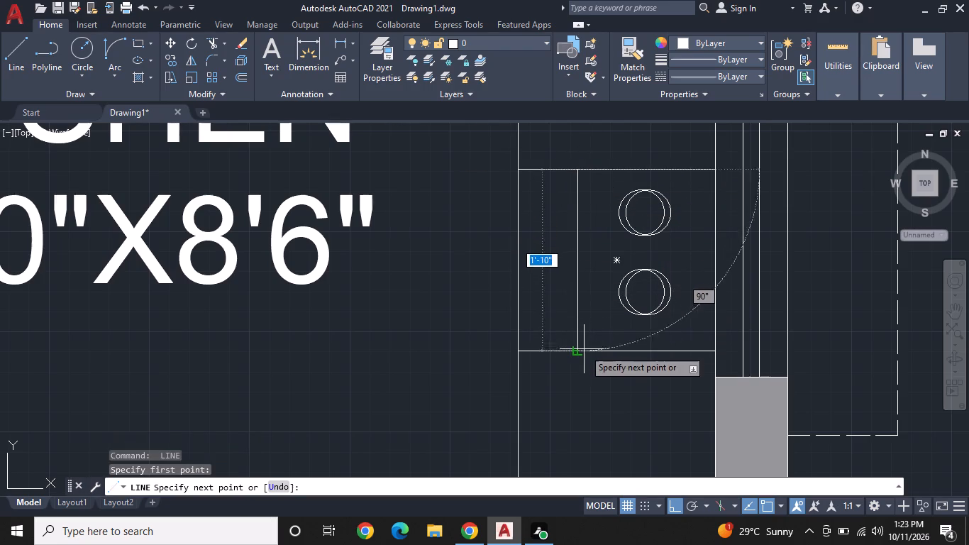
click(584, 349)
key(space)
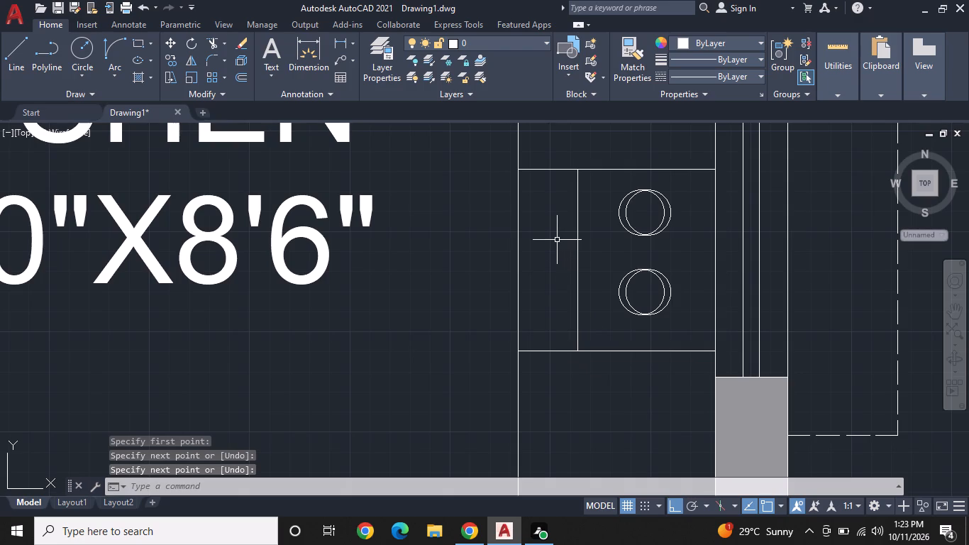
Draw two small knob circles with radii of about 2", one above the other, in the stove's west strip.
text(C)
key(space)
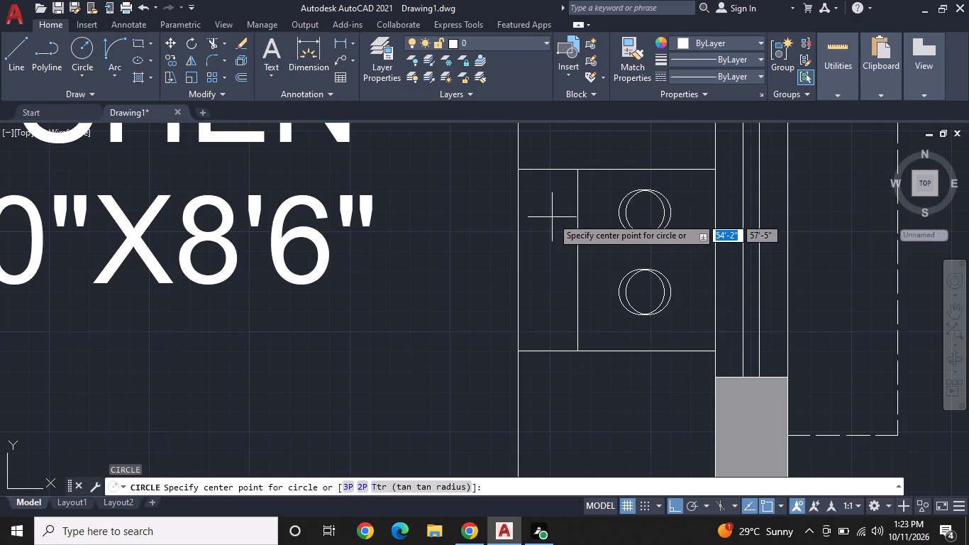
click(548, 211)
click(549, 225)
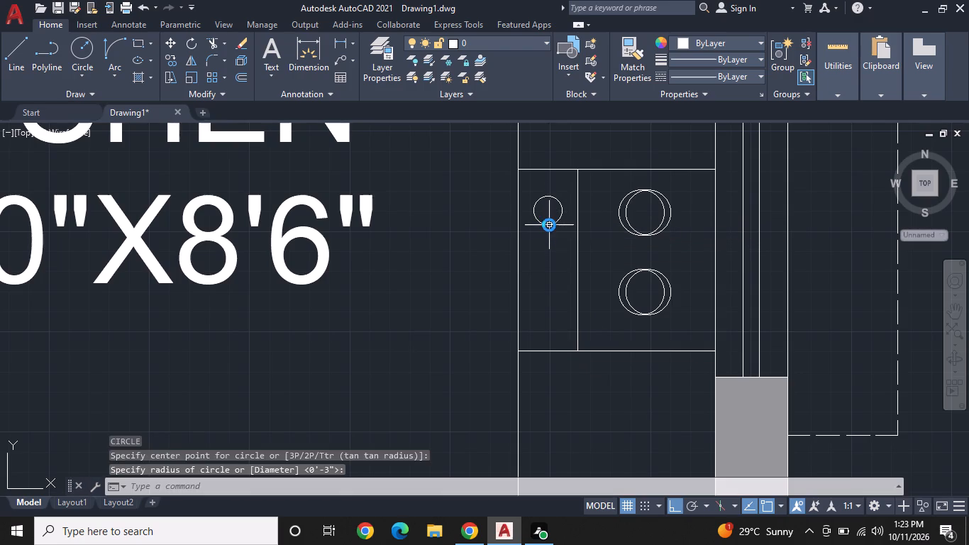
key(space)
click(546, 284)
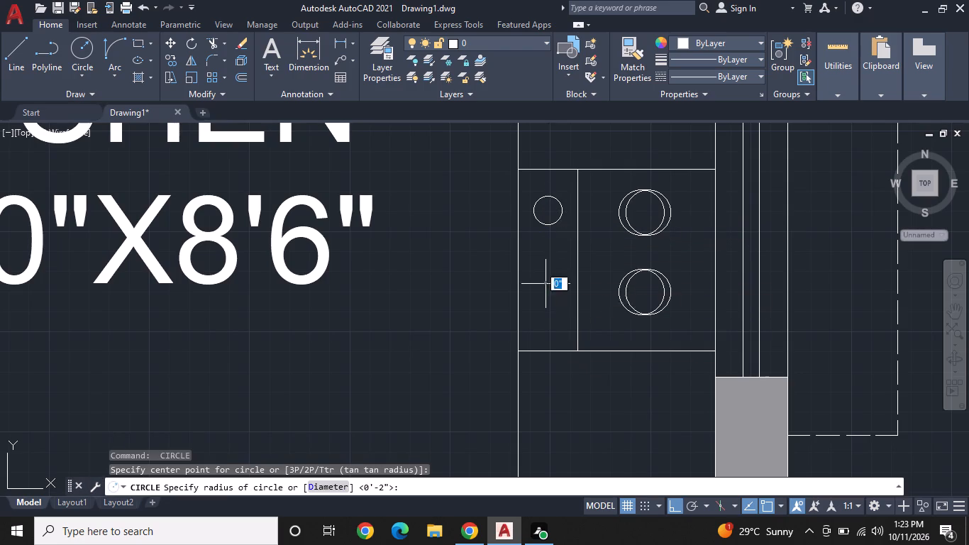
click(551, 296)
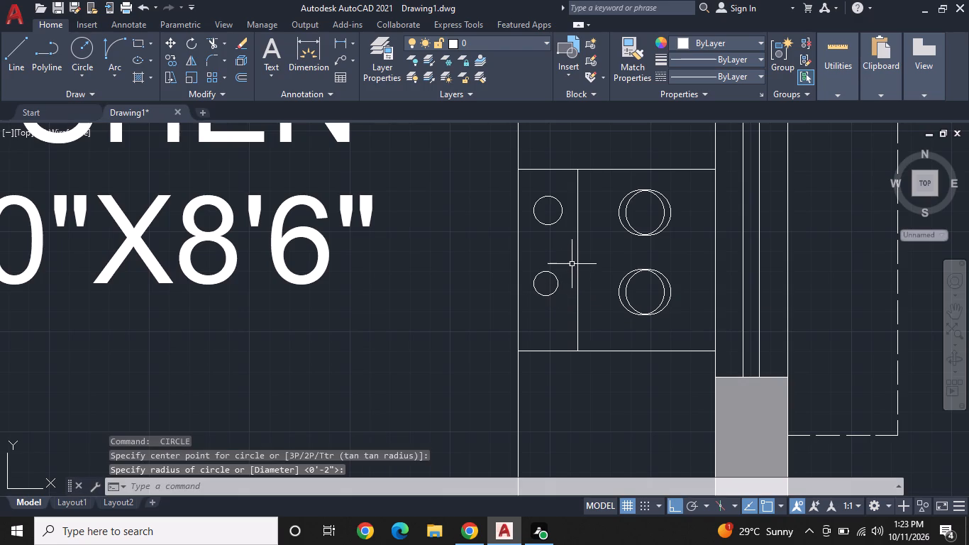
key(Escape)
Save the finished floor plan drawing as 444 in the Documents folder.
scroll(582, 249, down, 3)
middle_drag(572, 233, 676, 209)
scroll(666, 226, down, 2)
middle_drag(624, 251, 682, 306)
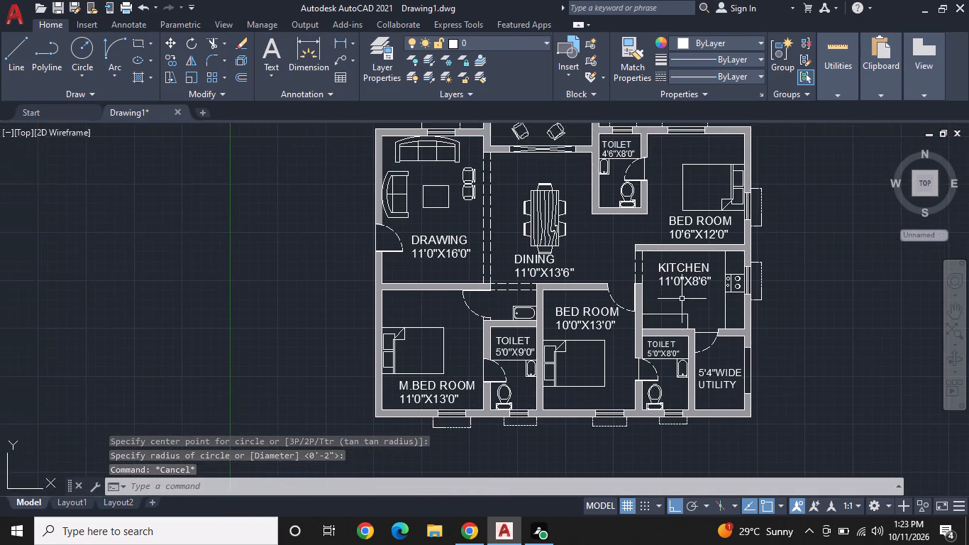
scroll(677, 287, down, 1)
middle_drag(675, 285, 671, 268)
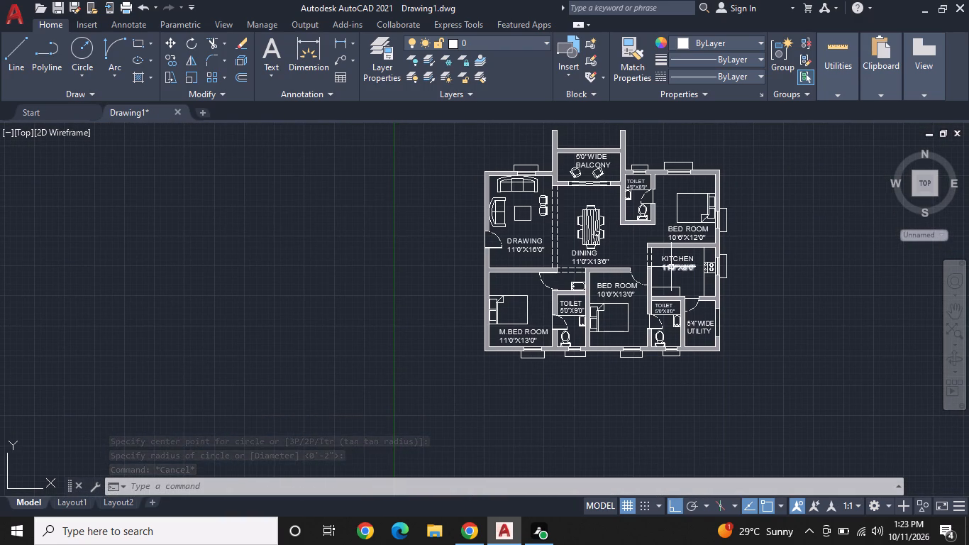
key(ctrl+s)
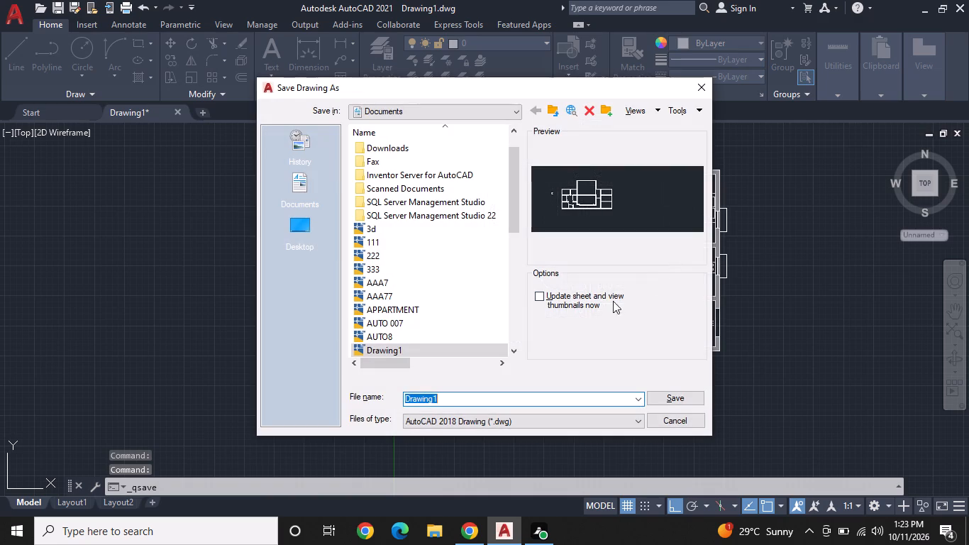
click(518, 392)
key(BackSpace)
text(444)
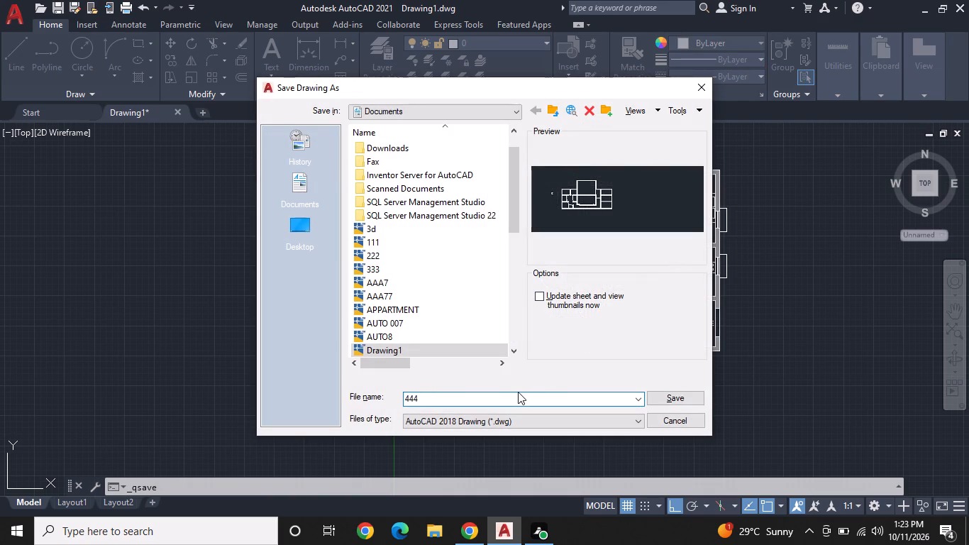
click(670, 397)
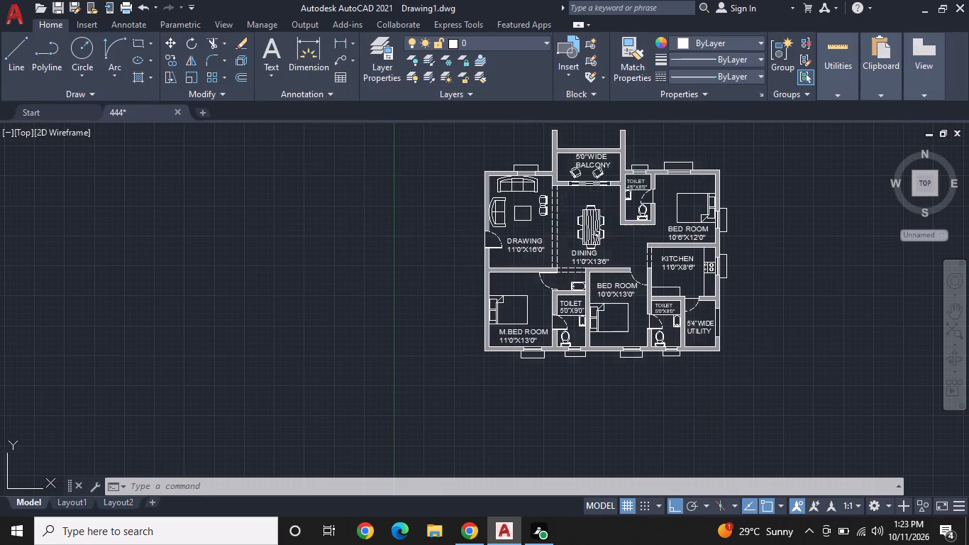
Set up a plot with the DWG To PDF.pc3 plotter and ISO expand A4 (297.00 x 210.00 MM) paper.
key(ctrl+p)
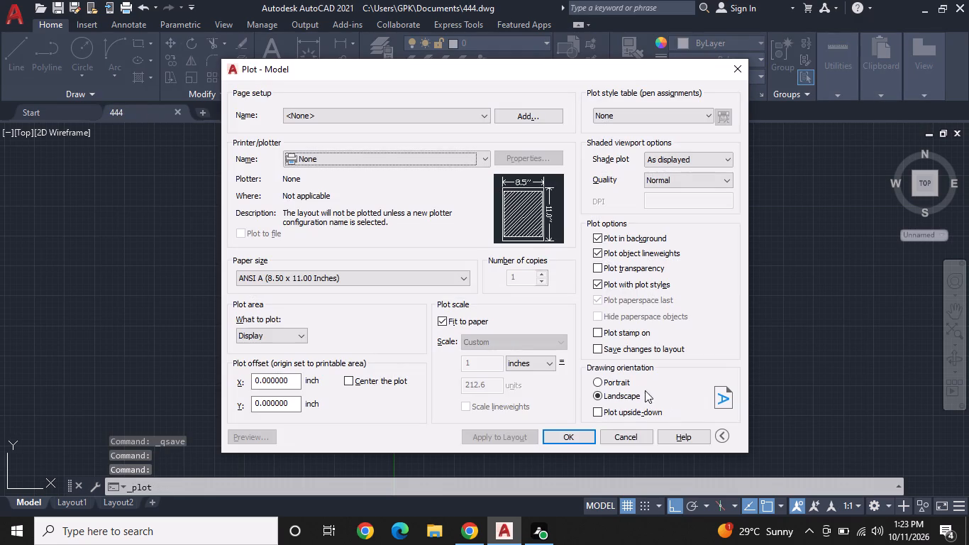
click(484, 158)
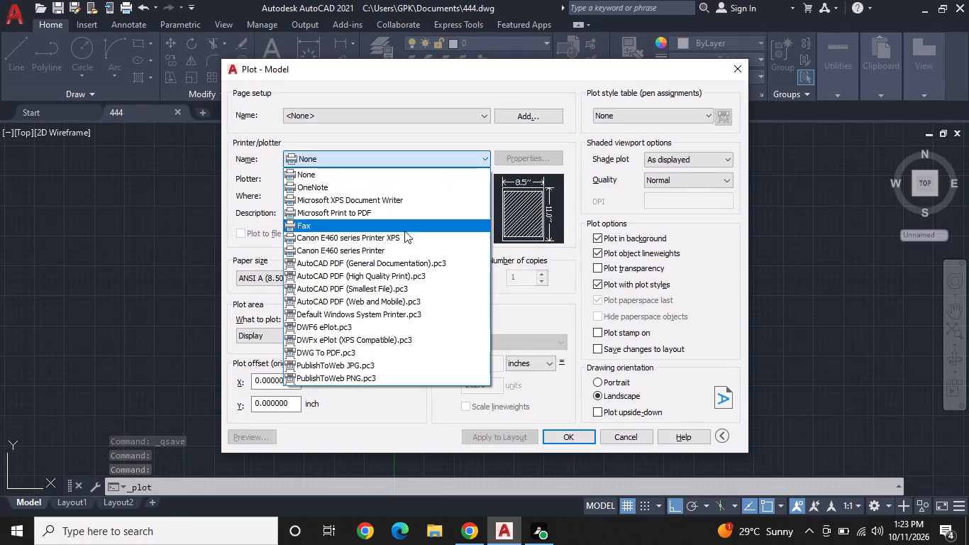
click(377, 357)
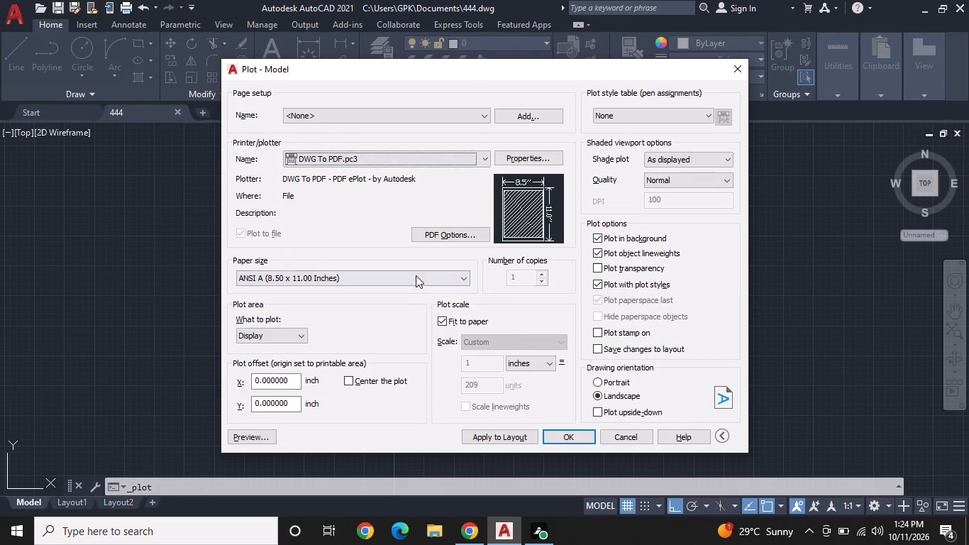
click(417, 274)
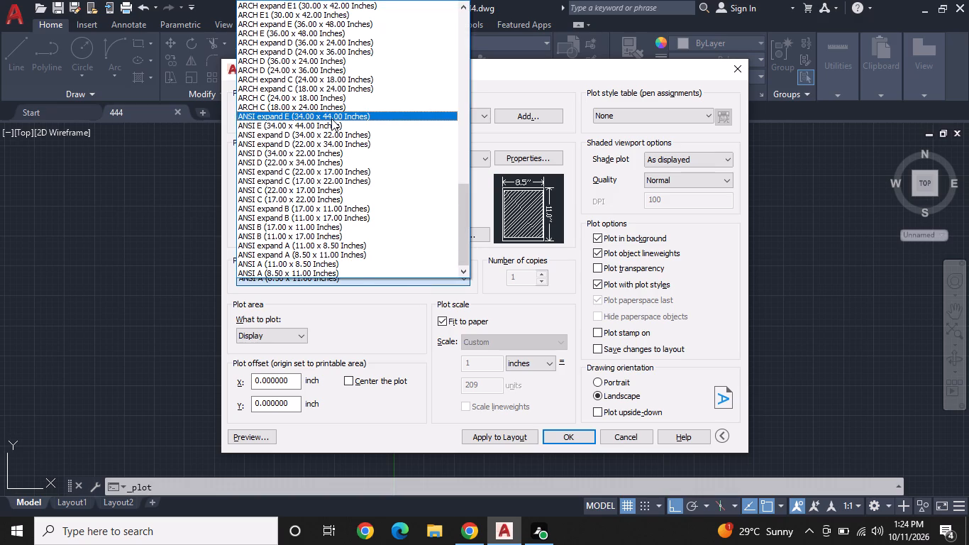
scroll(331, 119, up, 2)
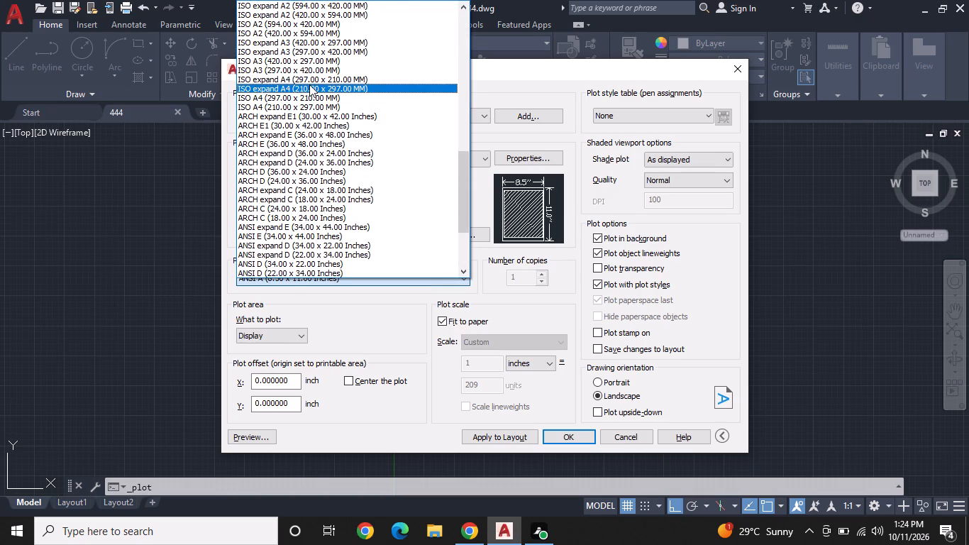
click(309, 80)
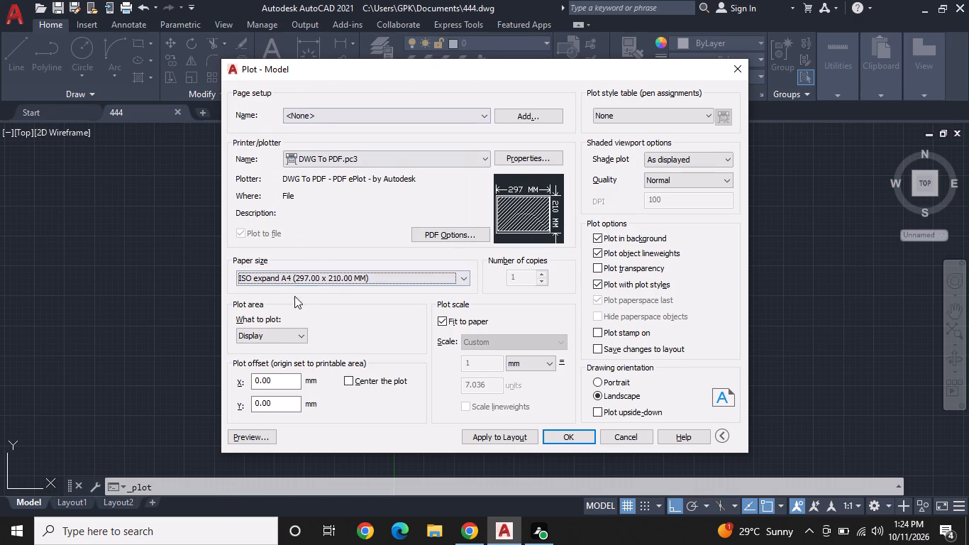
Set the plot area to a window enclosing the whole floor plan and centre the plot on the paper.
click(289, 331)
click(282, 377)
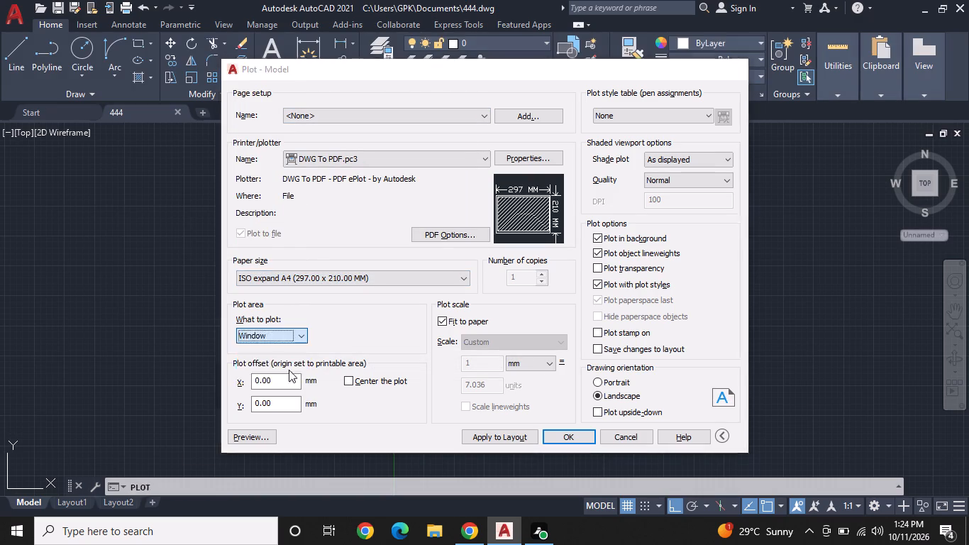
scroll(416, 270, down, 1)
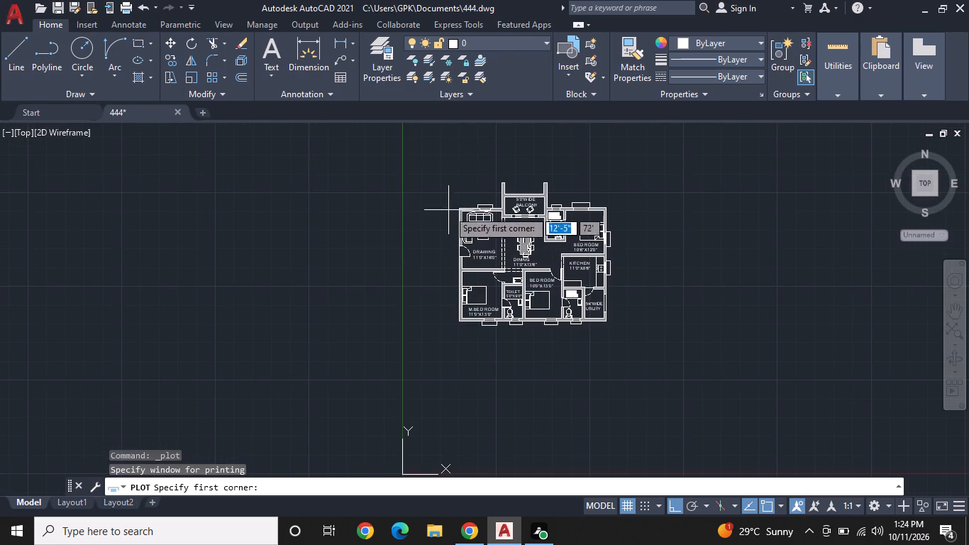
click(448, 170)
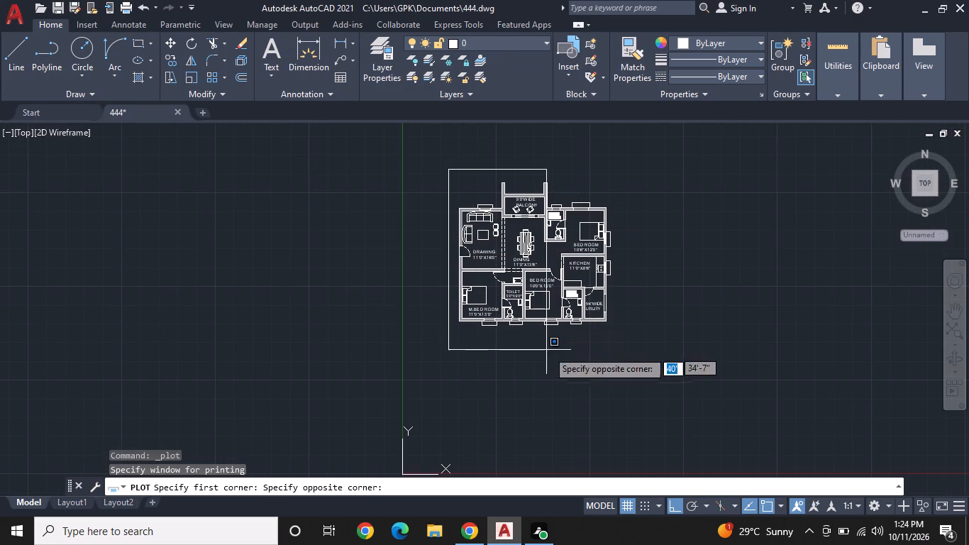
click(627, 353)
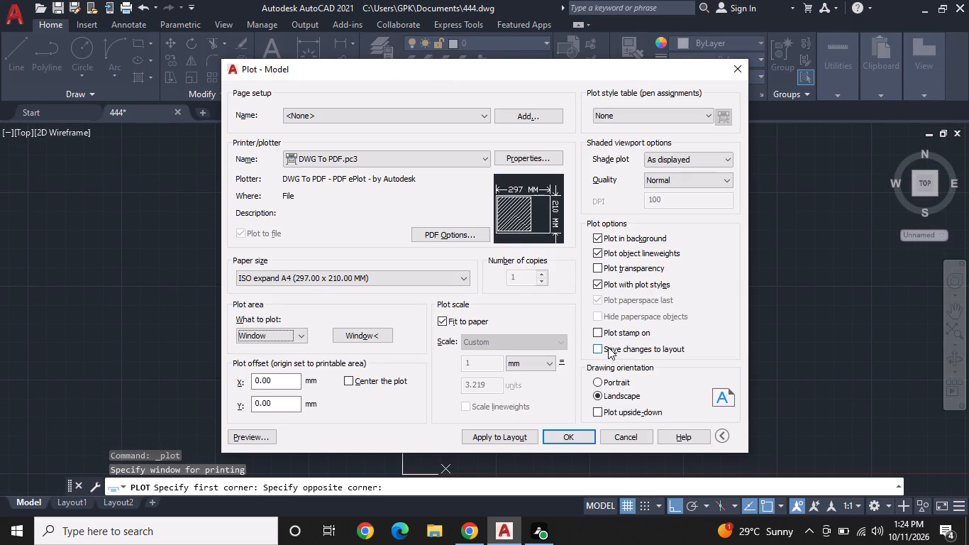
click(350, 377)
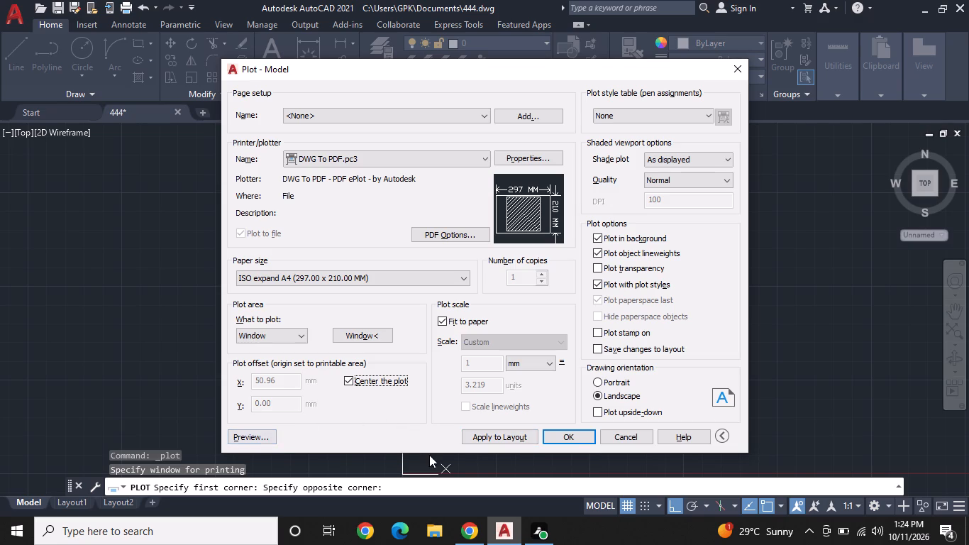
Preview the plot of the floor plan on the A4 sheet and return to the plot settings.
click(240, 434)
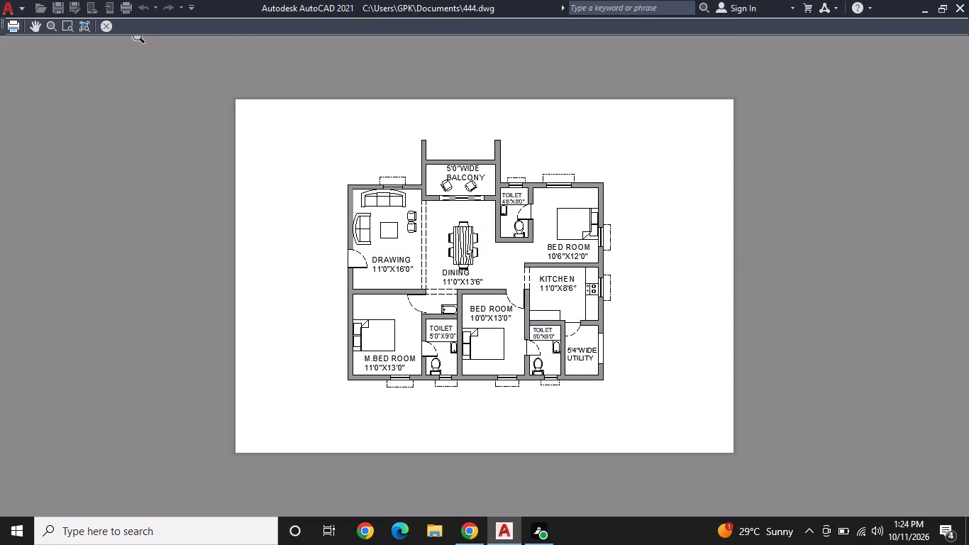
click(105, 23)
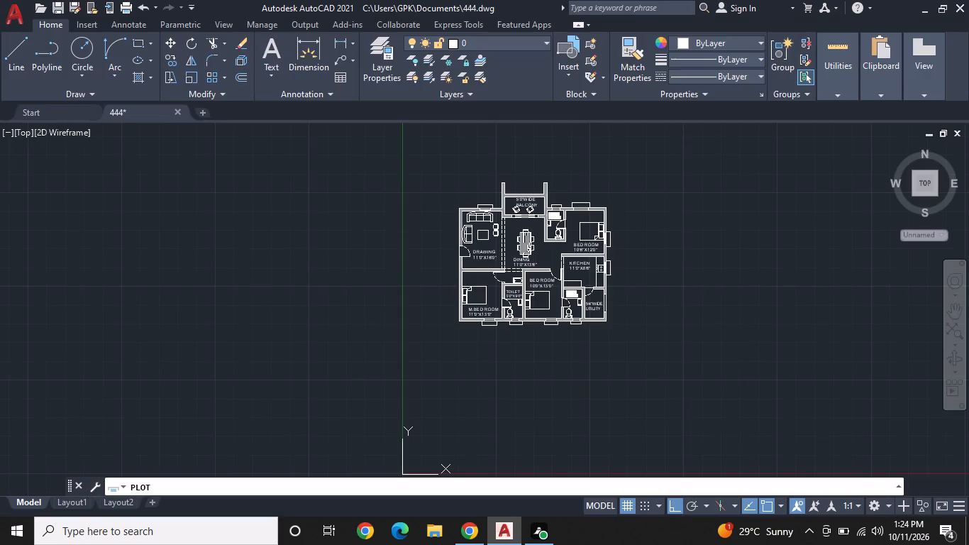
Plot the floor plan to a PDF named 444-Model.pdf in the Documents folder and dismiss the background job notice.
click(570, 432)
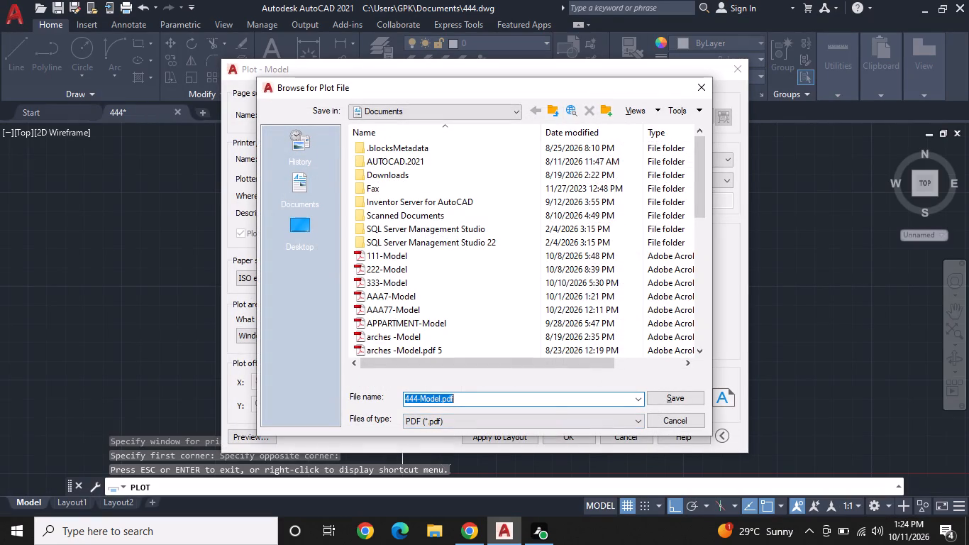
click(672, 399)
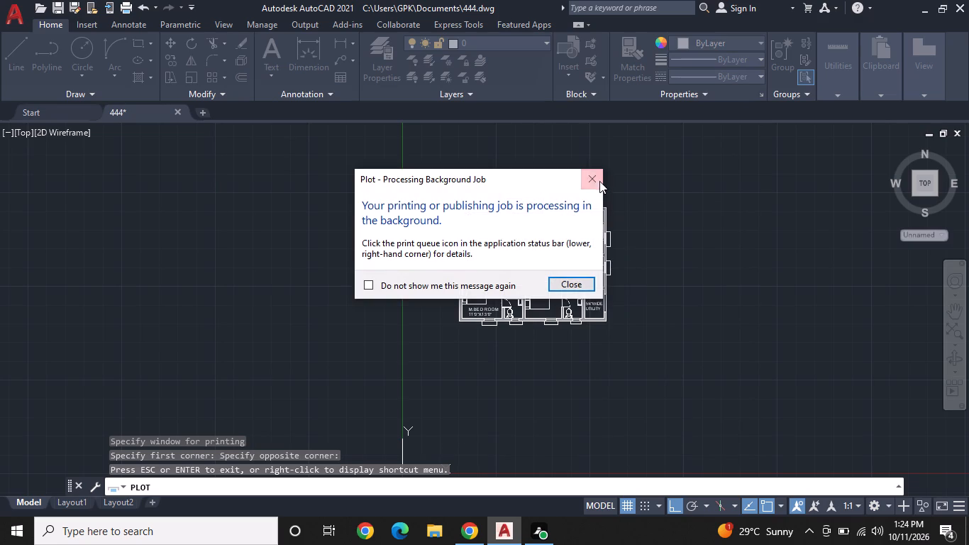
click(599, 180)
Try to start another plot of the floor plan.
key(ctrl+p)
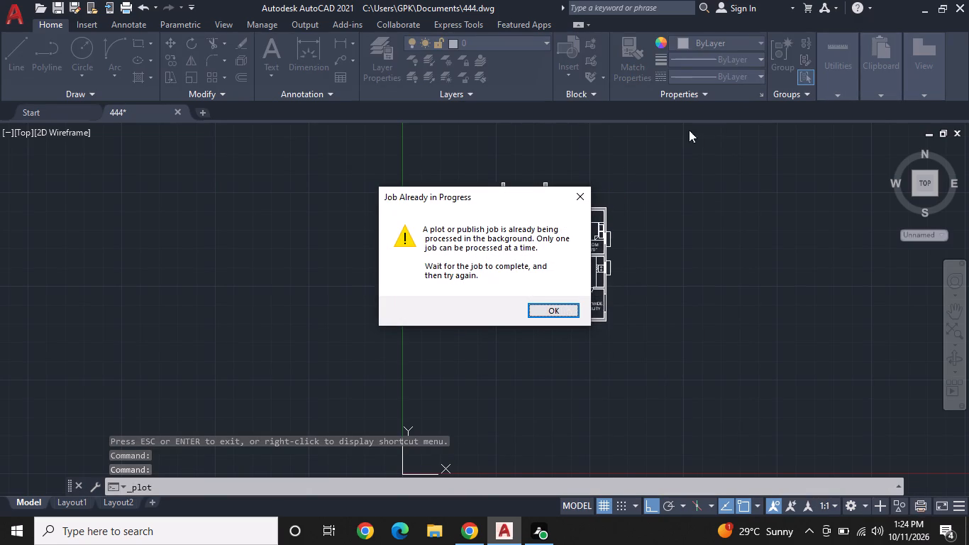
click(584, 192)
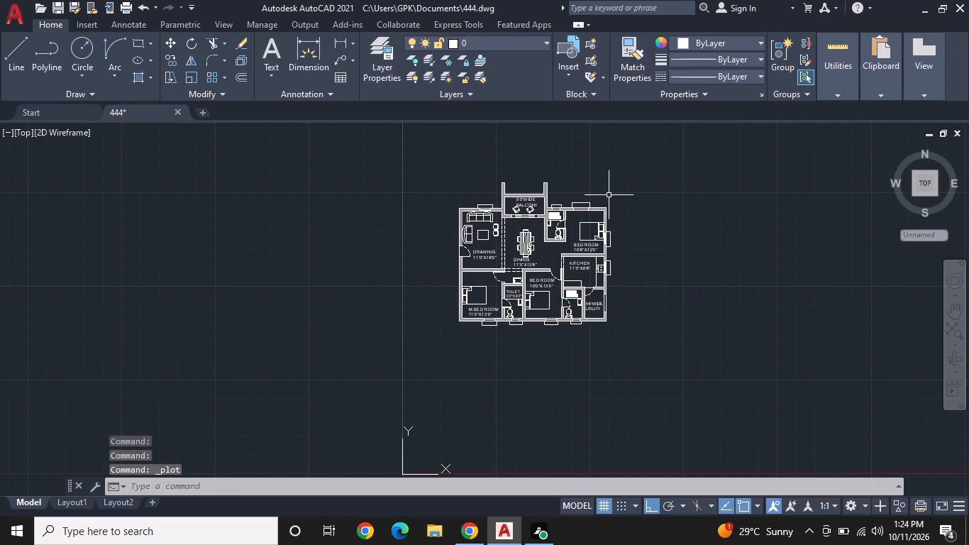
Inspect the finished floor plan up close, covering the balcony, drawing and dining areas, bedrooms, kitchen, toilets and utility.
scroll(506, 269, up, 1)
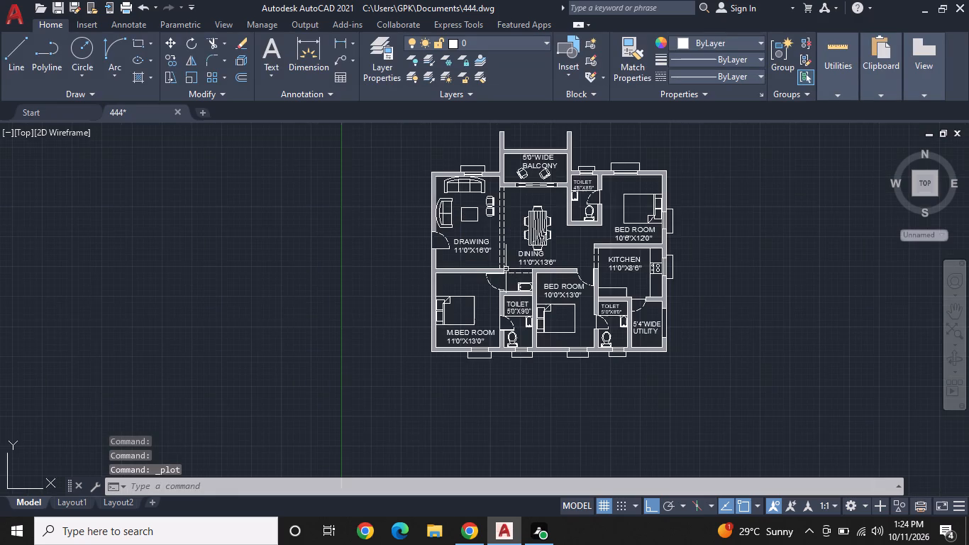
scroll(506, 269, up, 2)
middle_click(506, 269)
middle_drag(507, 275, 492, 325)
scroll(493, 319, up, 1)
scroll(511, 292, down, 2)
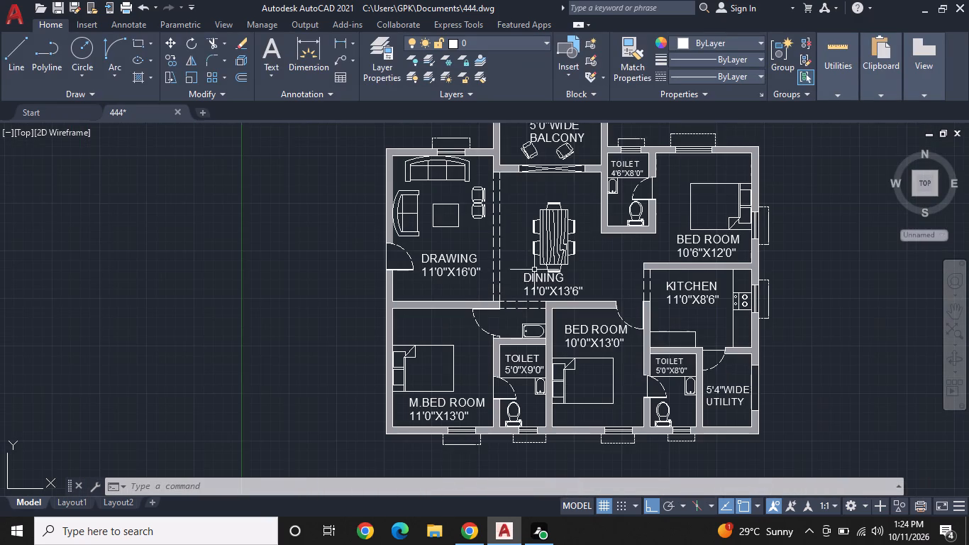
middle_click(534, 270)
middle_drag(532, 277, 411, 263)
scroll(480, 270, up, 1)
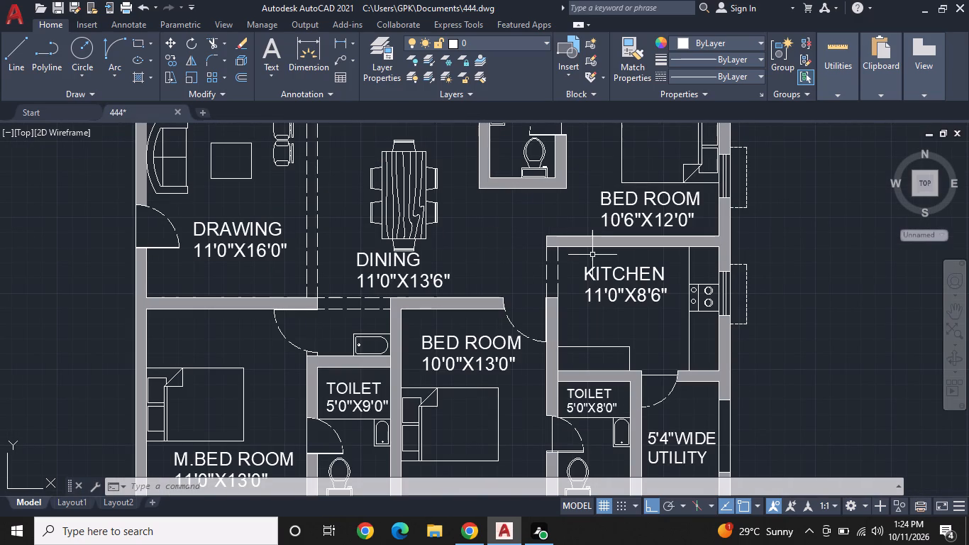
scroll(593, 255, up, 2)
scroll(593, 255, down, 3)
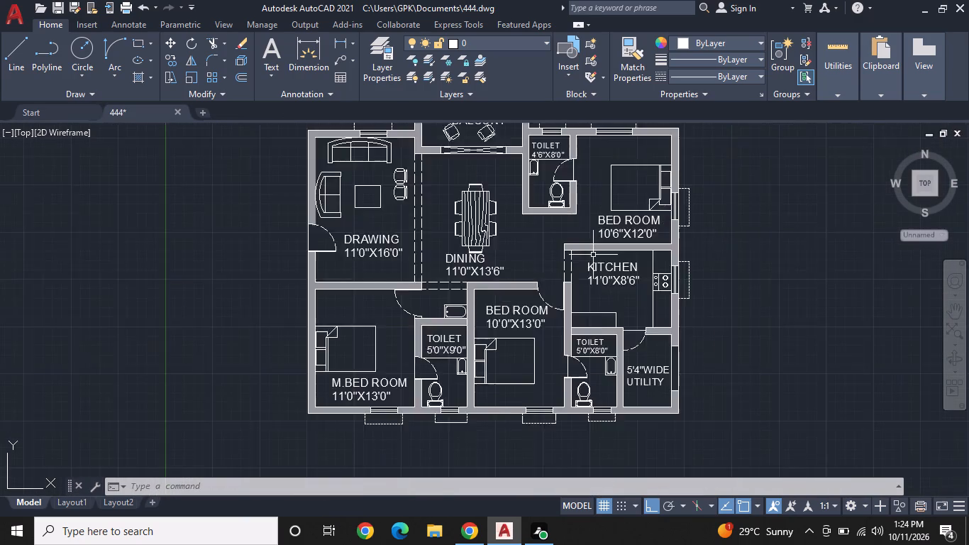
scroll(593, 255, down, 1)
middle_drag(582, 282, 582, 292)
middle_drag(581, 294, 579, 301)
scroll(579, 301, up, 1)
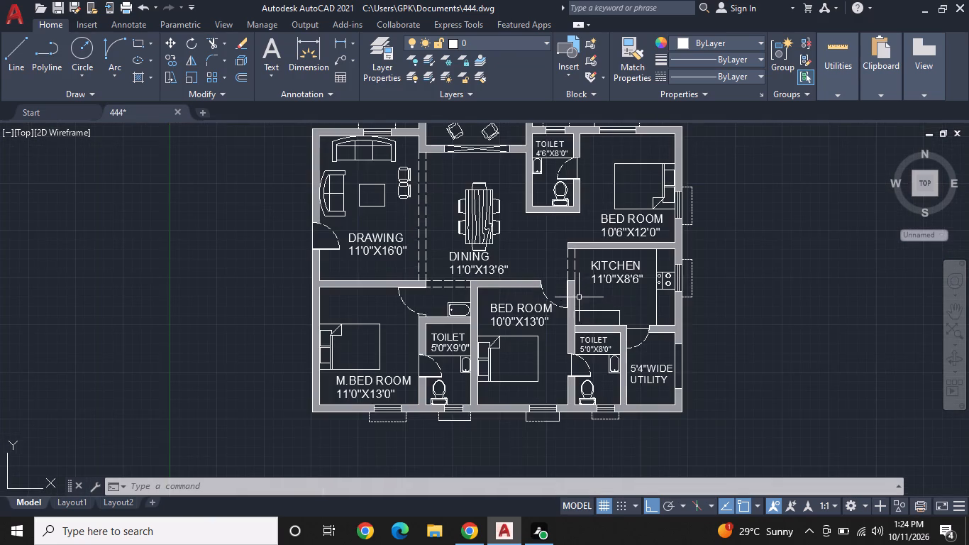
scroll(578, 289, up, 2)
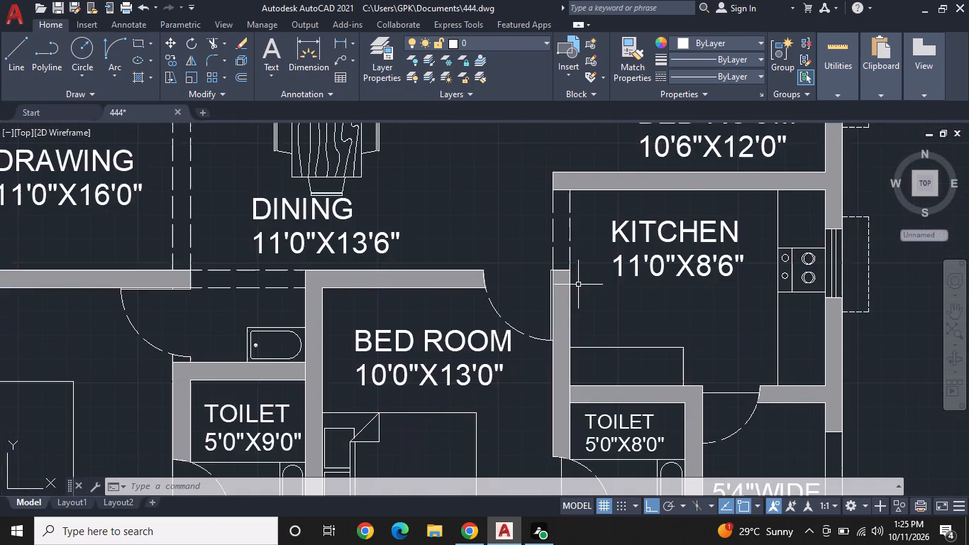
scroll(578, 285, up, 1)
scroll(579, 277, down, 2)
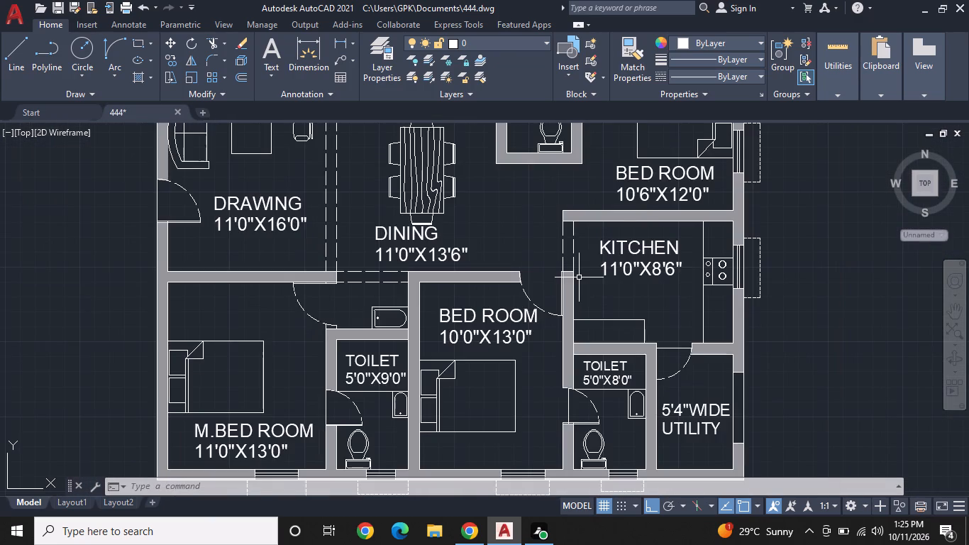
scroll(579, 277, down, 1)
middle_drag(580, 277, 587, 241)
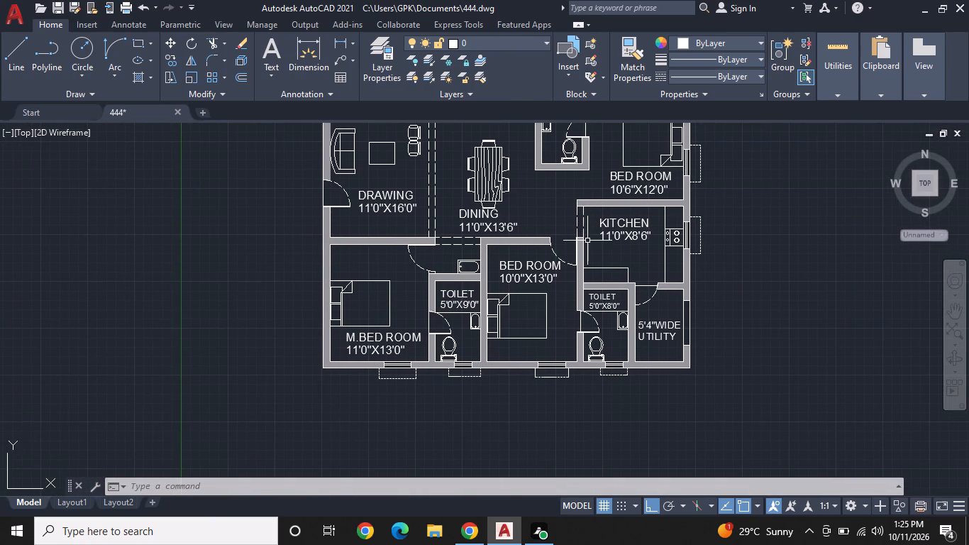
middle_drag(587, 241, 597, 304)
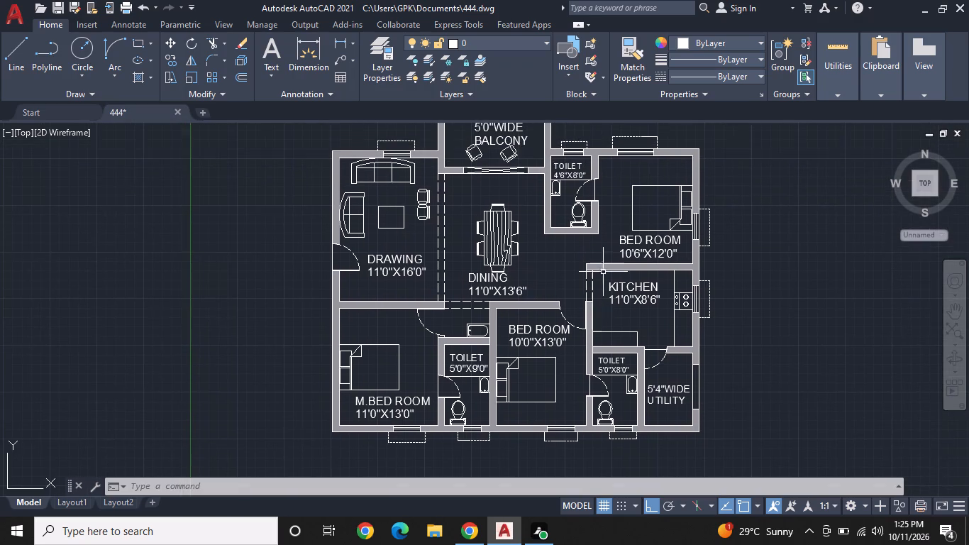
middle_drag(583, 212, 601, 282)
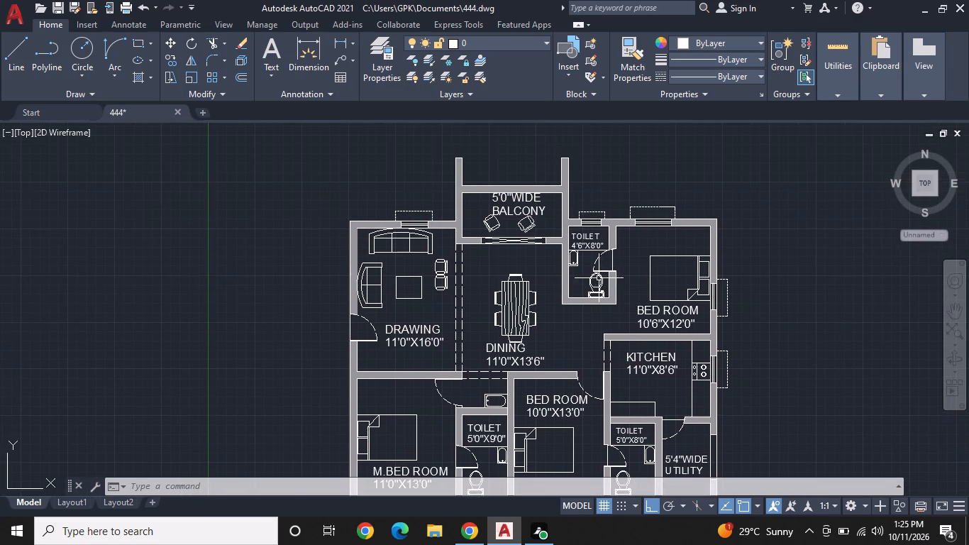
scroll(536, 211, up, 1)
scroll(536, 211, down, 1)
middle_drag(548, 251, 548, 205)
middle_drag(561, 255, 563, 201)
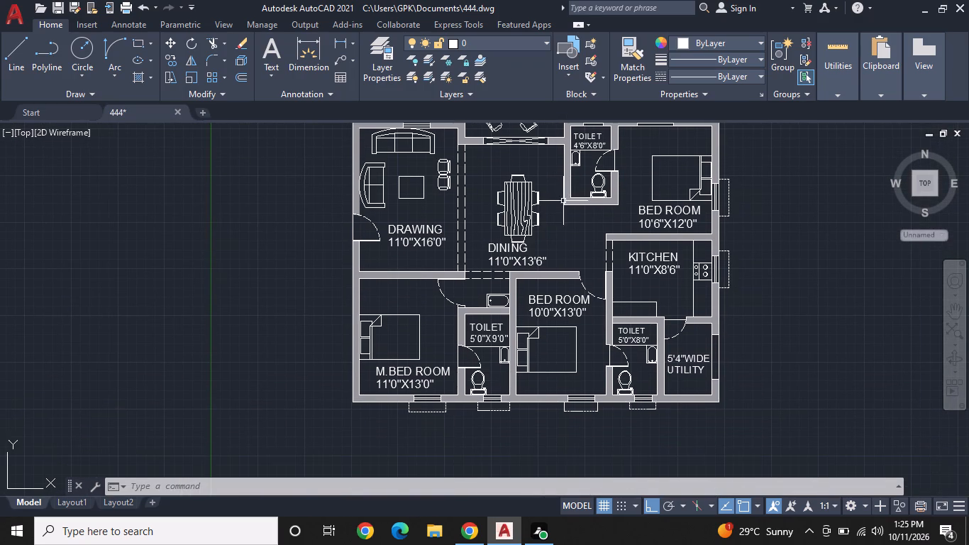
middle_drag(566, 277, 572, 252)
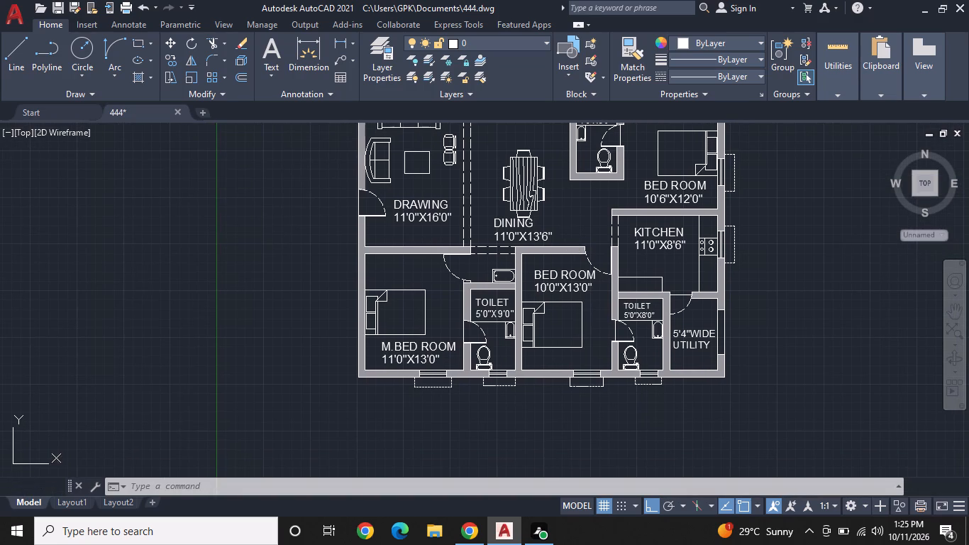
middle_drag(590, 288, 590, 293)
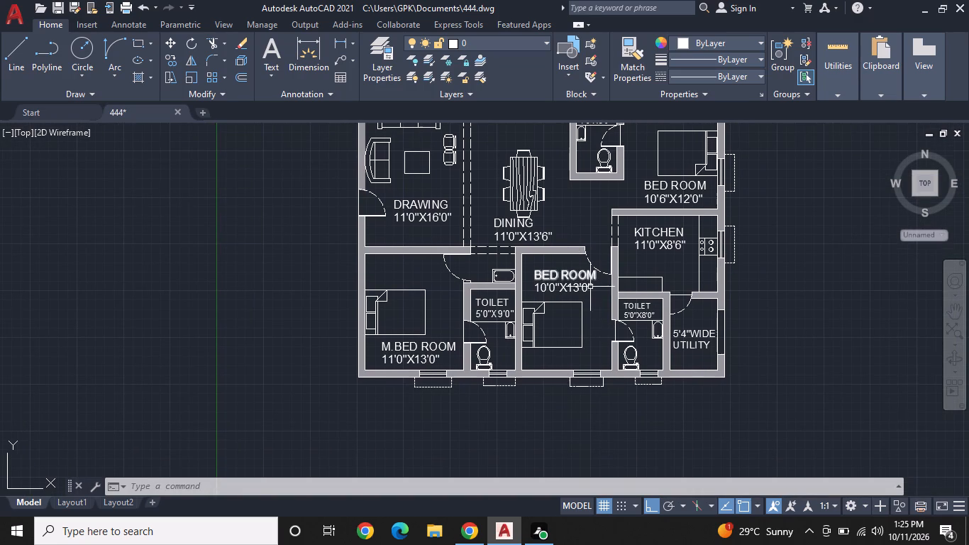
middle_drag(590, 293, 589, 343)
middle_click(589, 343)
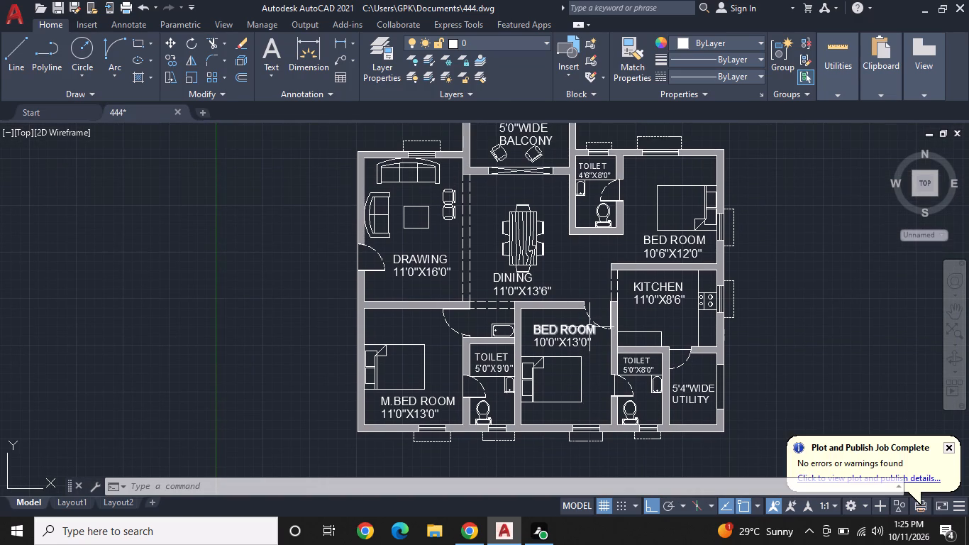
scroll(610, 367, up, 1)
middle_drag(611, 362, 624, 318)
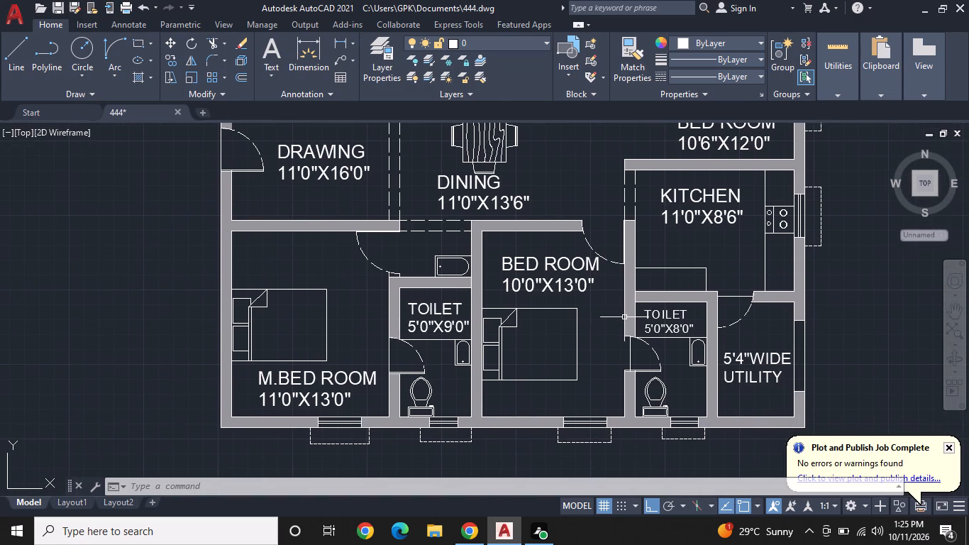